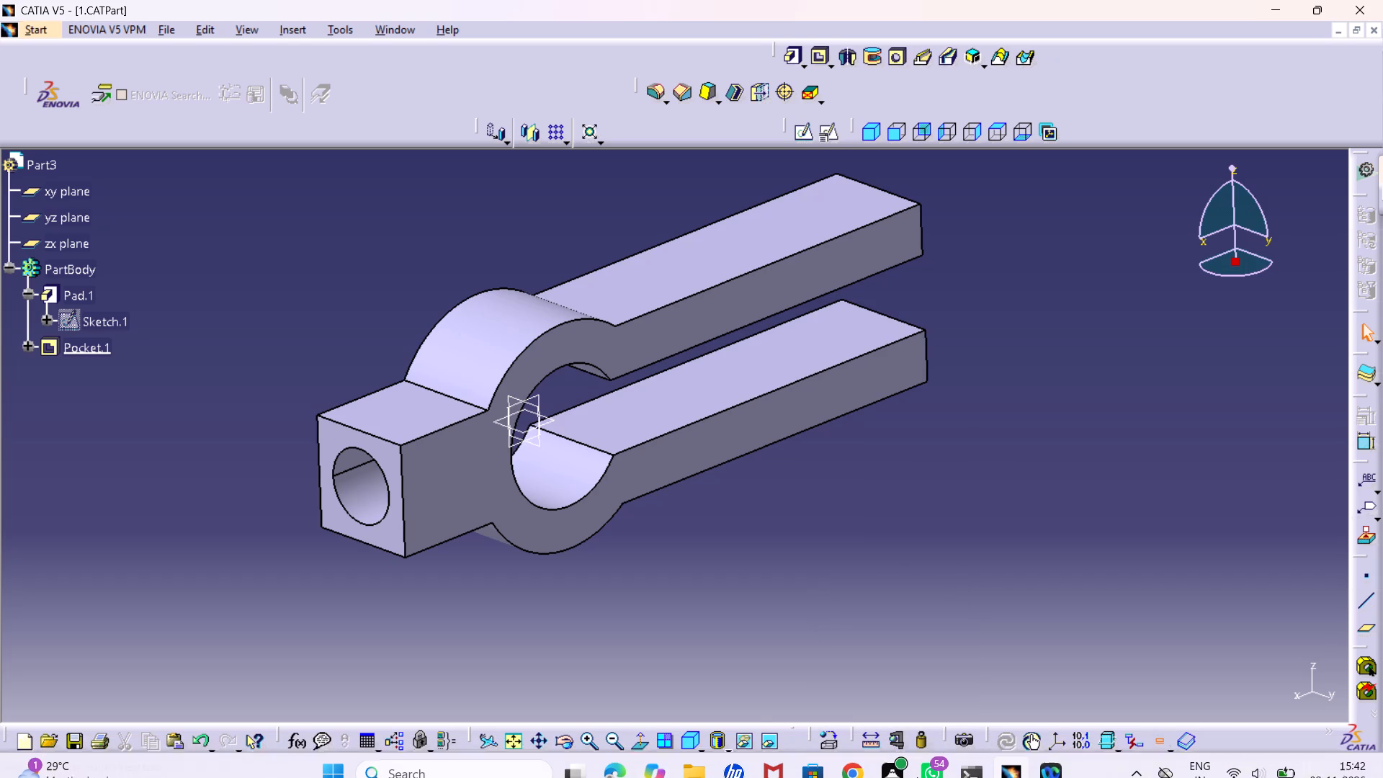
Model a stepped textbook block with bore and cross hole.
Create a new part named Part4 in the Part Design workbench with hybrid design enabled.
middle_click_drag(815, 532, 820, 551)
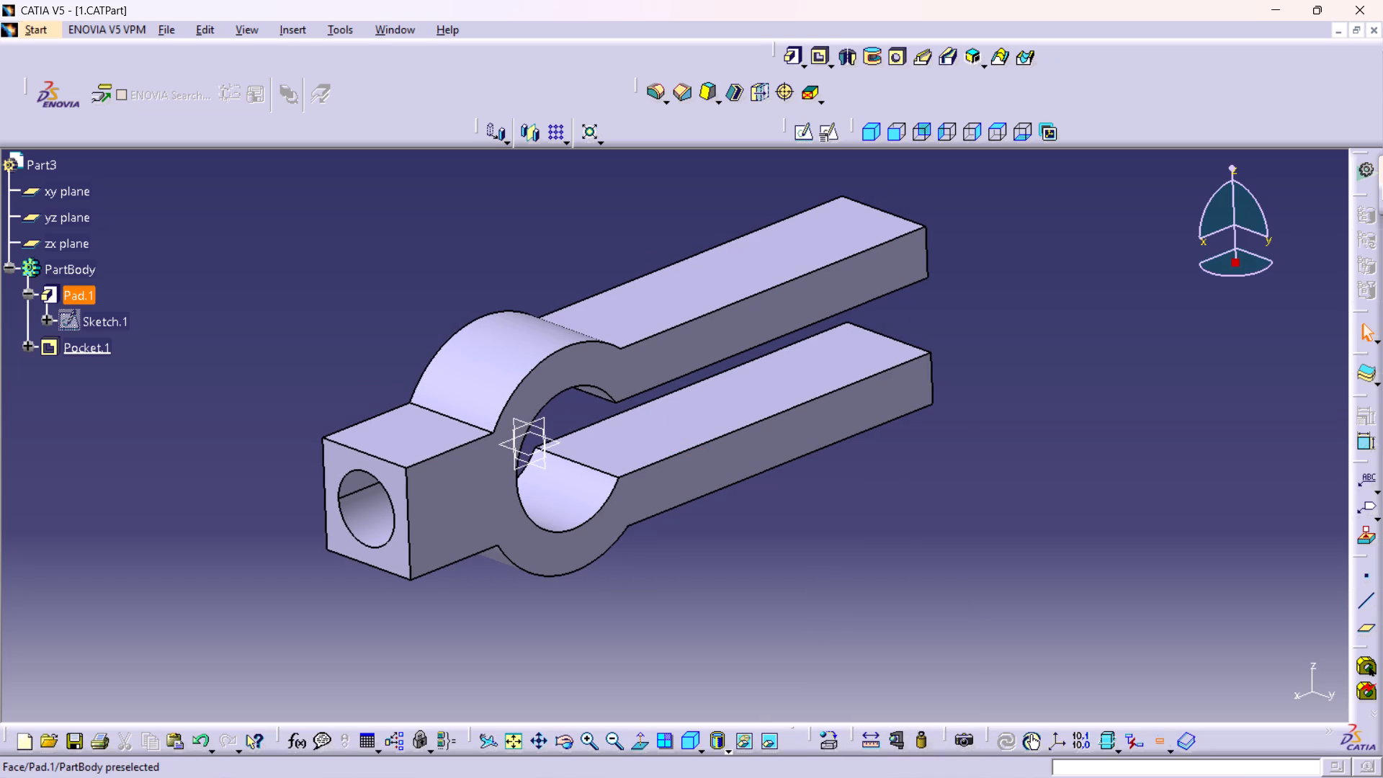
left_click(50, 26)
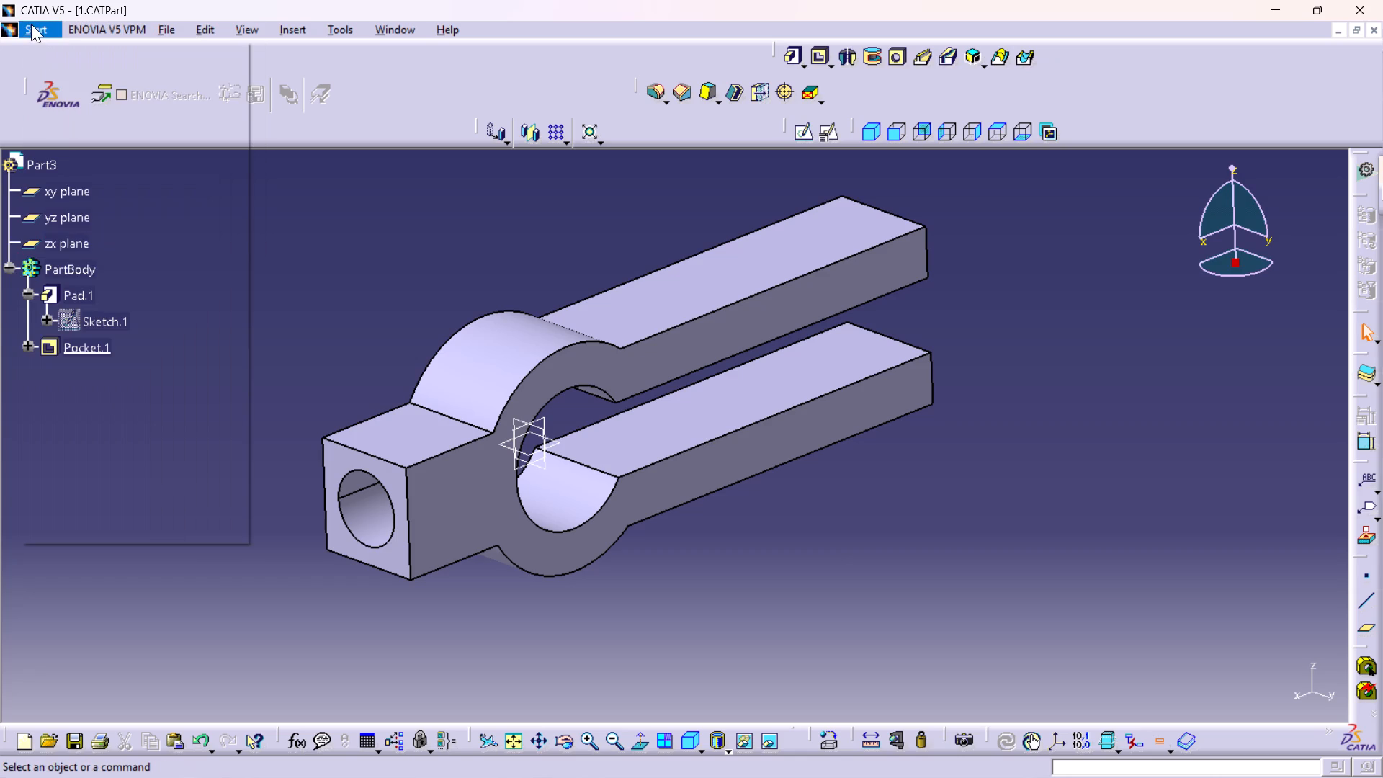
left_click(58, 70)
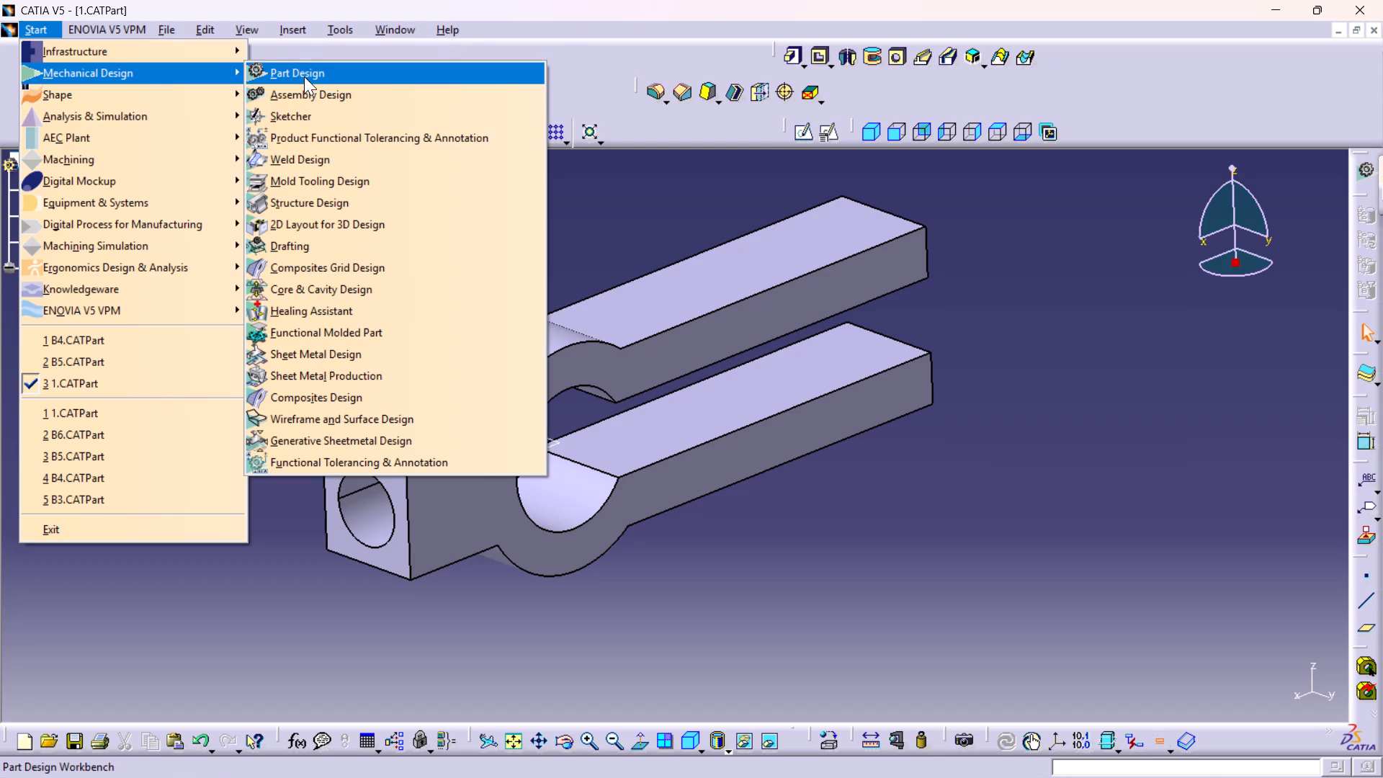
left_click(304, 76)
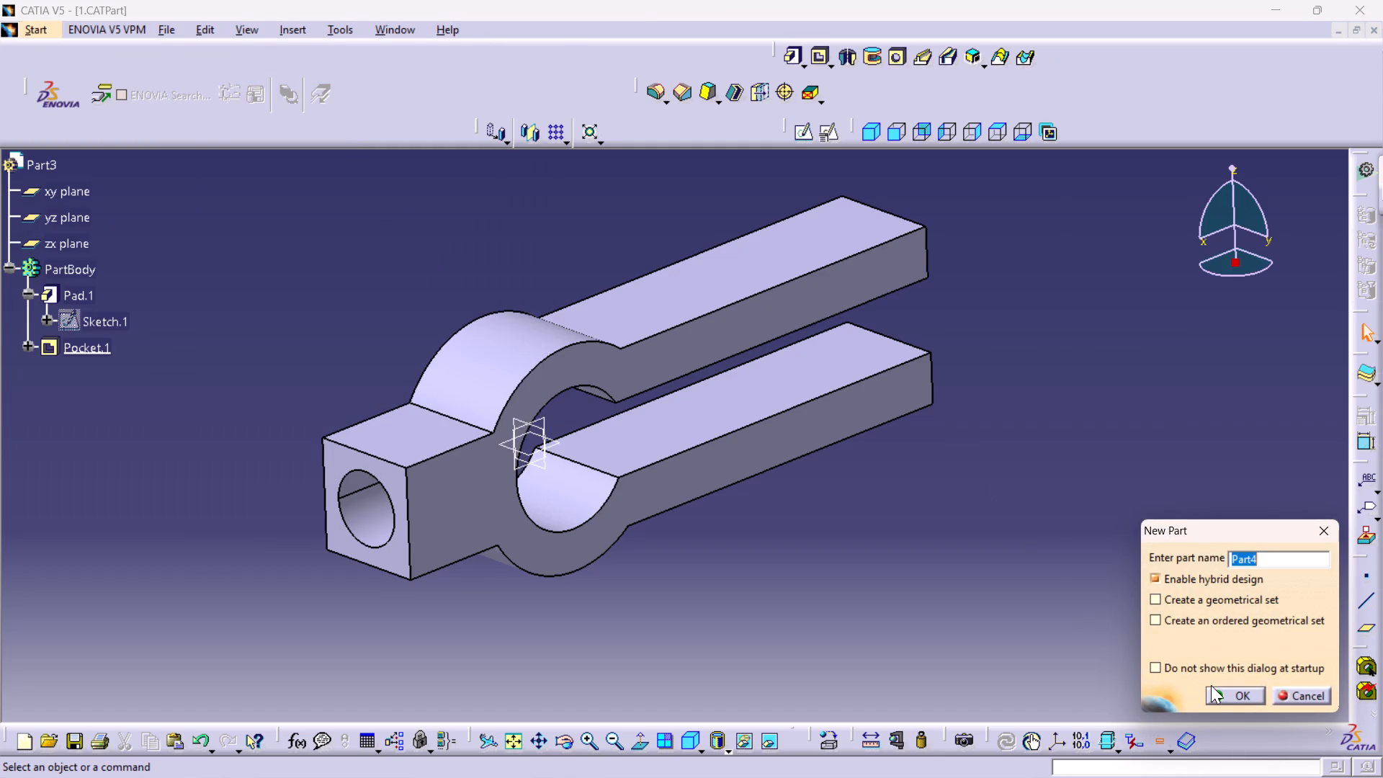
left_click(1219, 692)
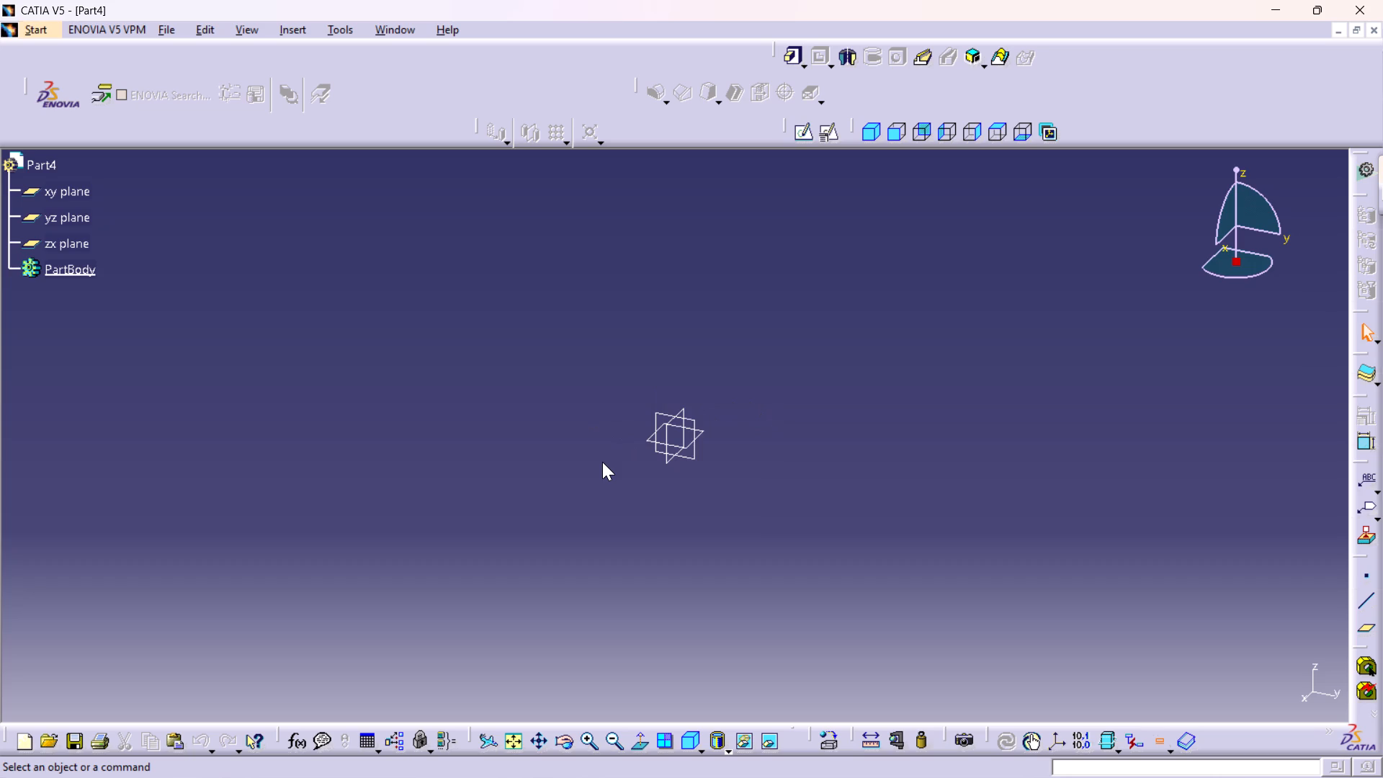
Open a positioned sketch on the zx plane with implicit origin and orientation.
left_click(668, 461)
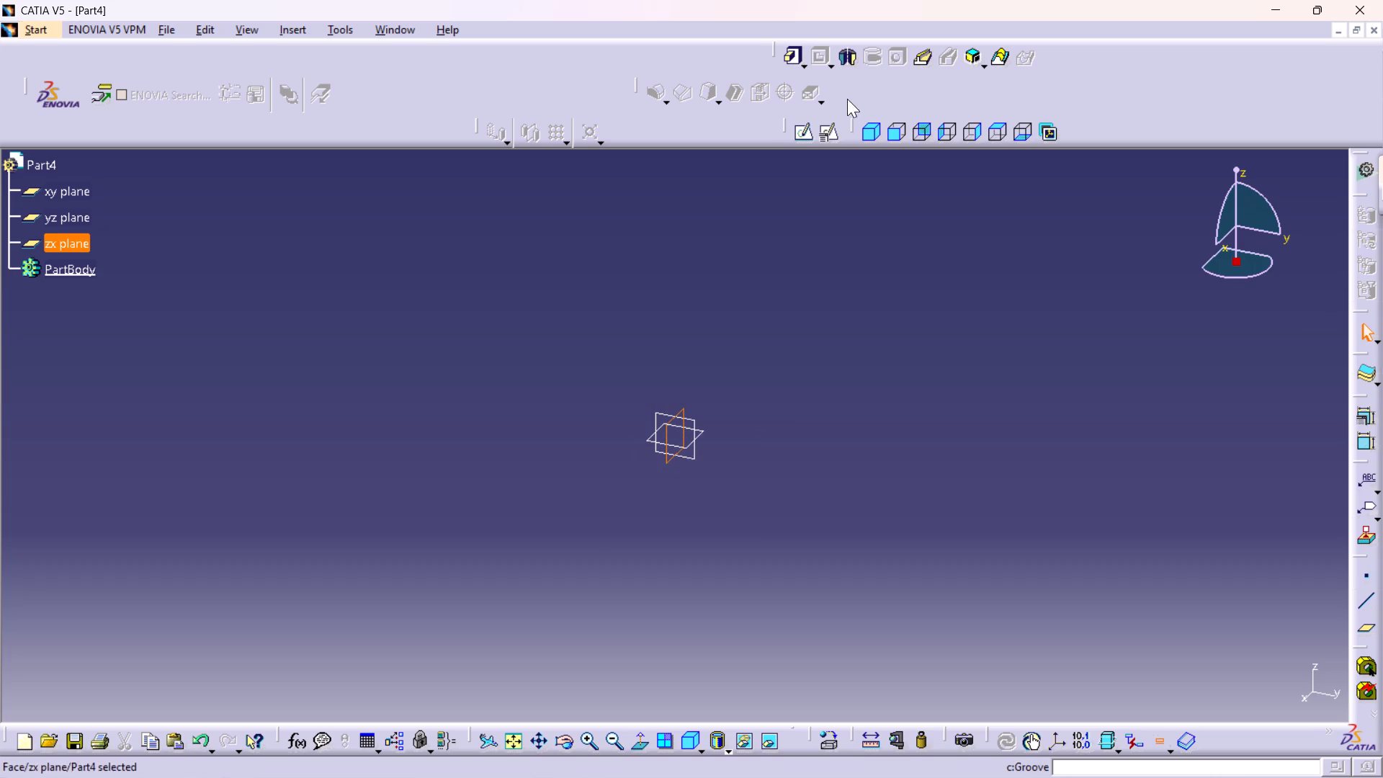
left_click(823, 134)
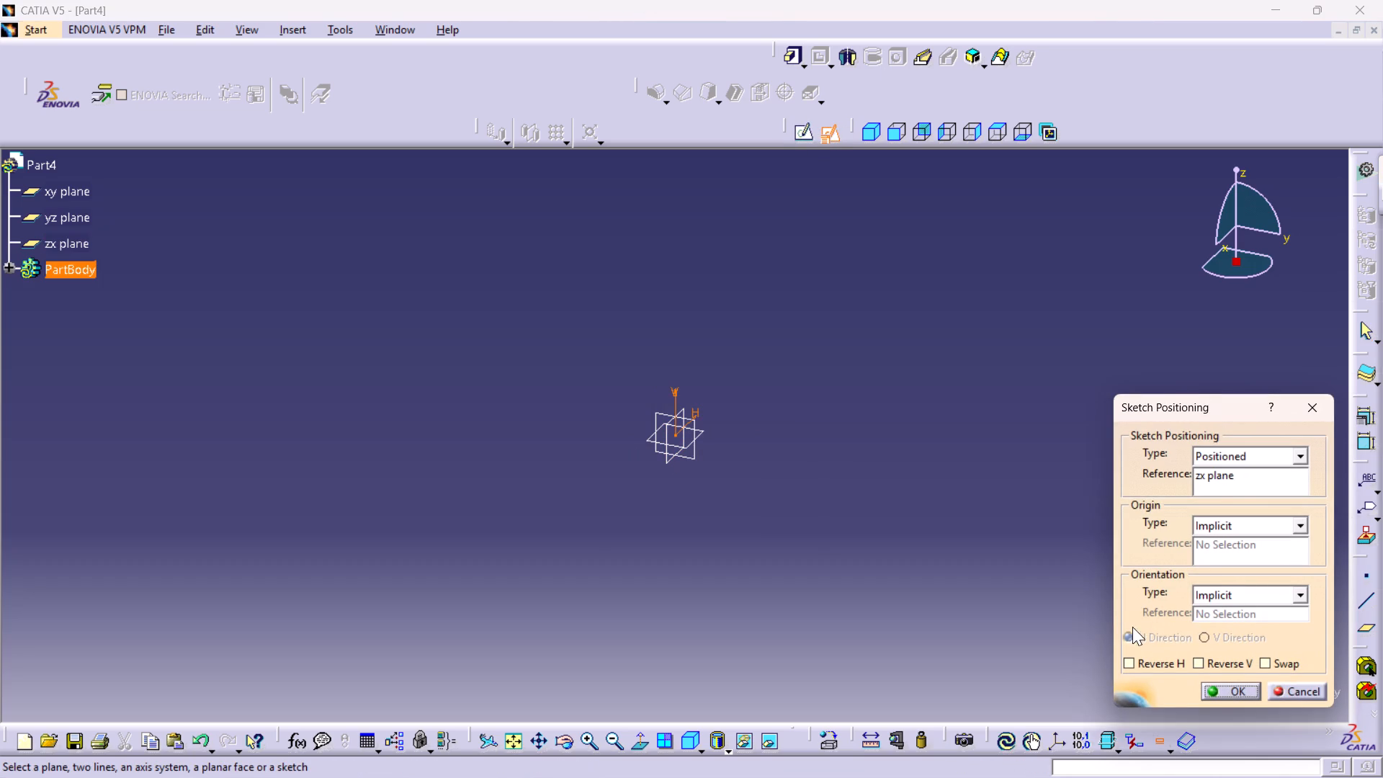
left_click(1238, 687)
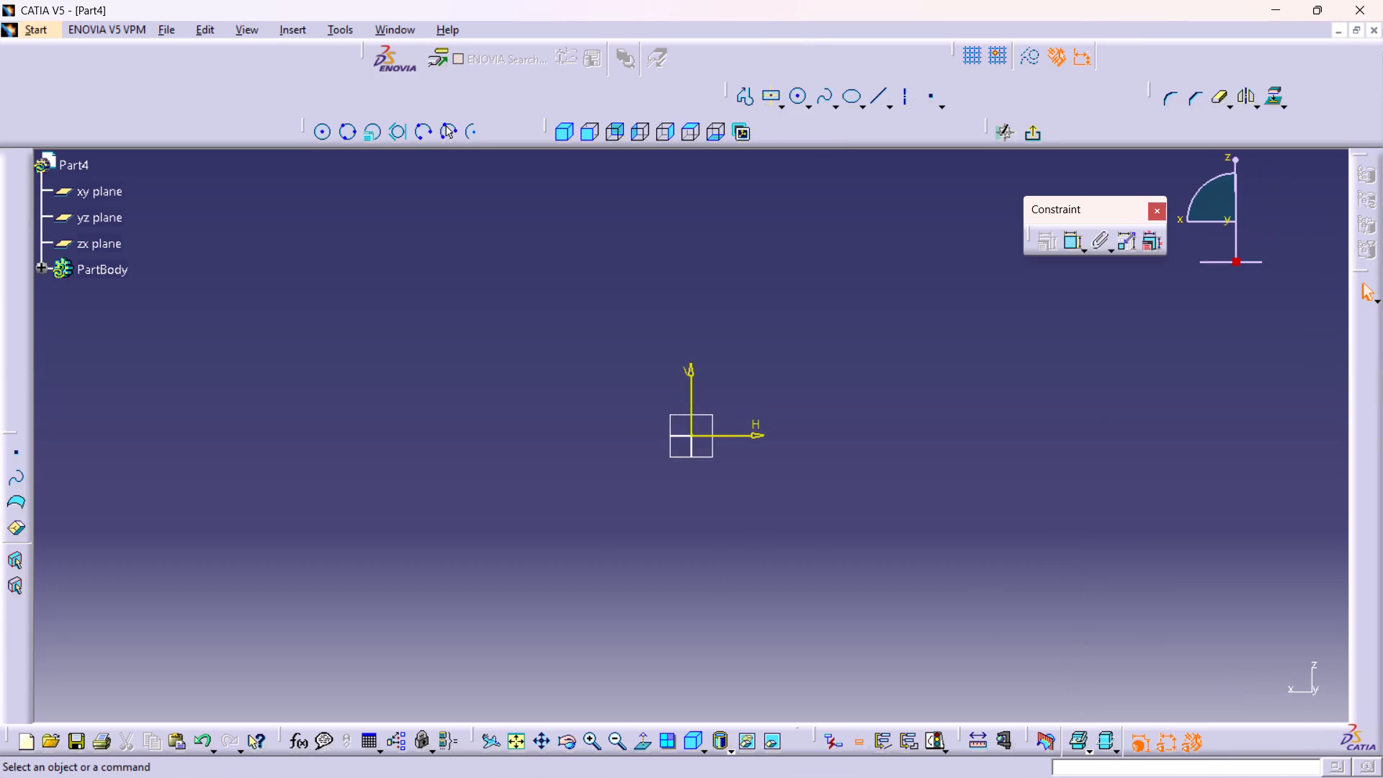
Sketch a closed five-sided profile from the origin: base about 143 mm, right side 64 mm, top 67 mm, sloping down to a 37 mm left side.
middle_click_drag(756, 462, 772, 493)
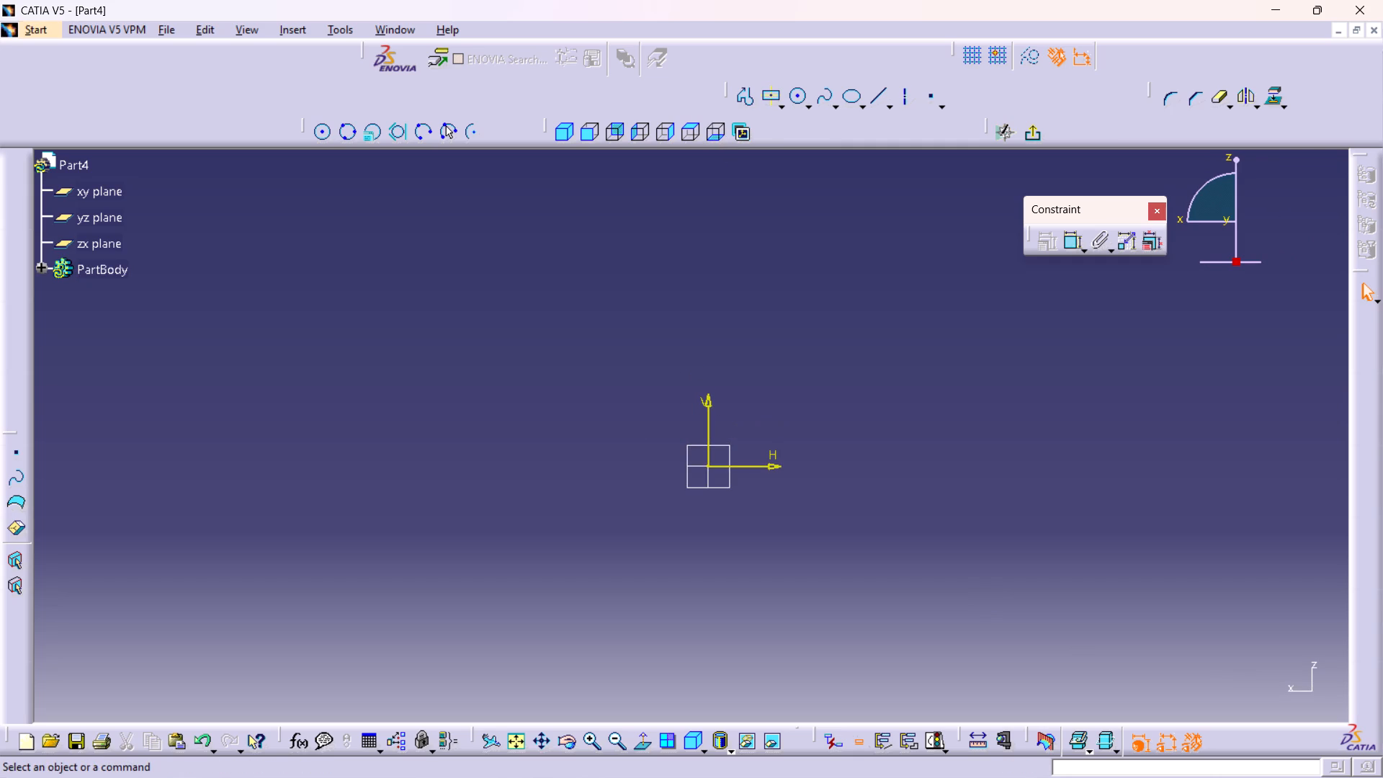
double_click(748, 91)
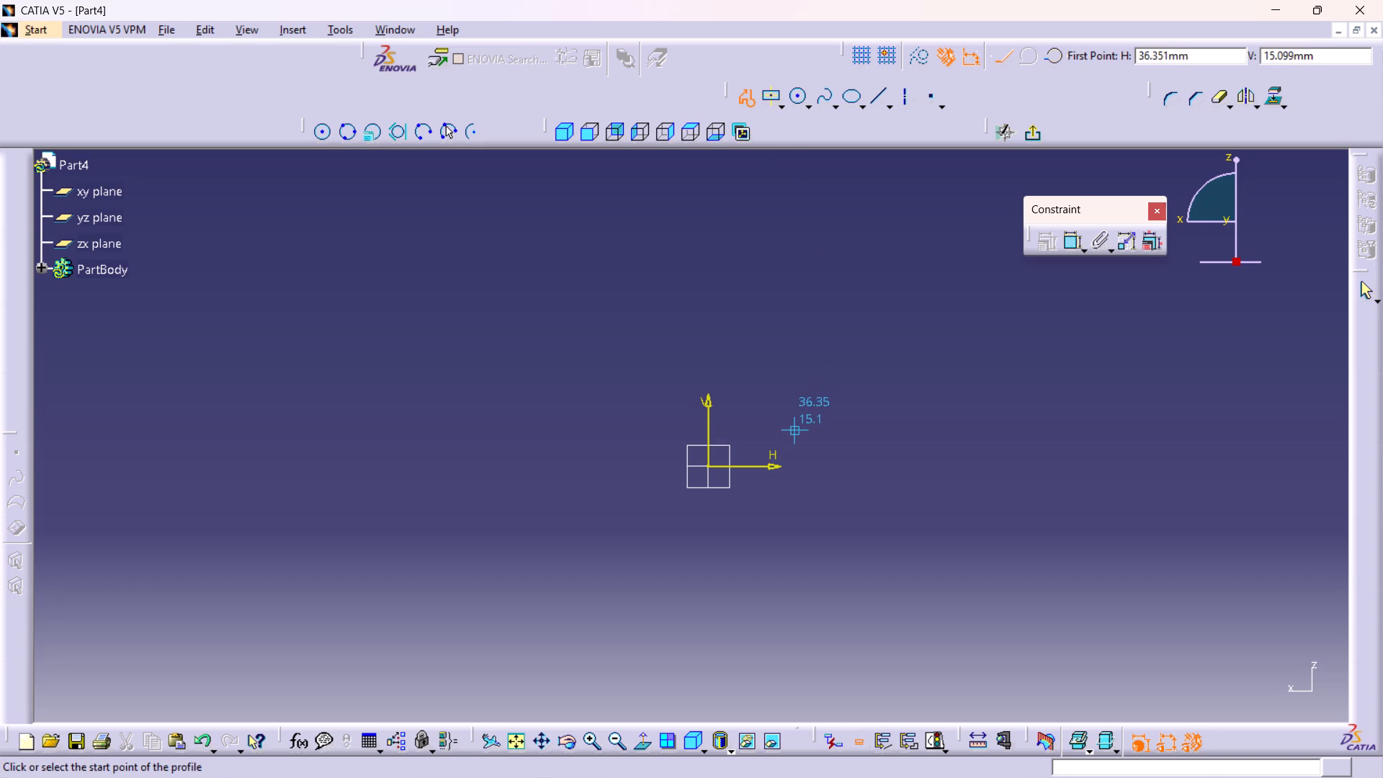
left_click(712, 462)
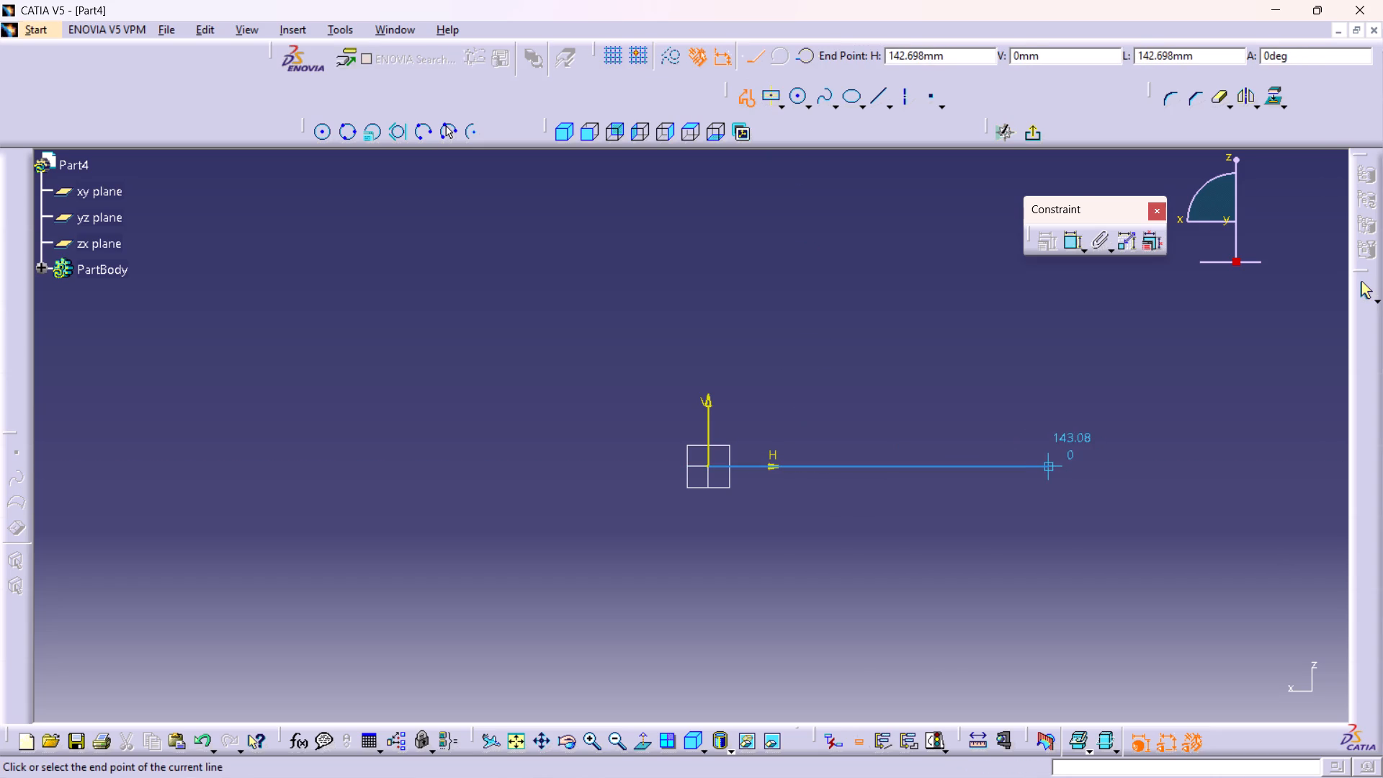
left_click(1050, 462)
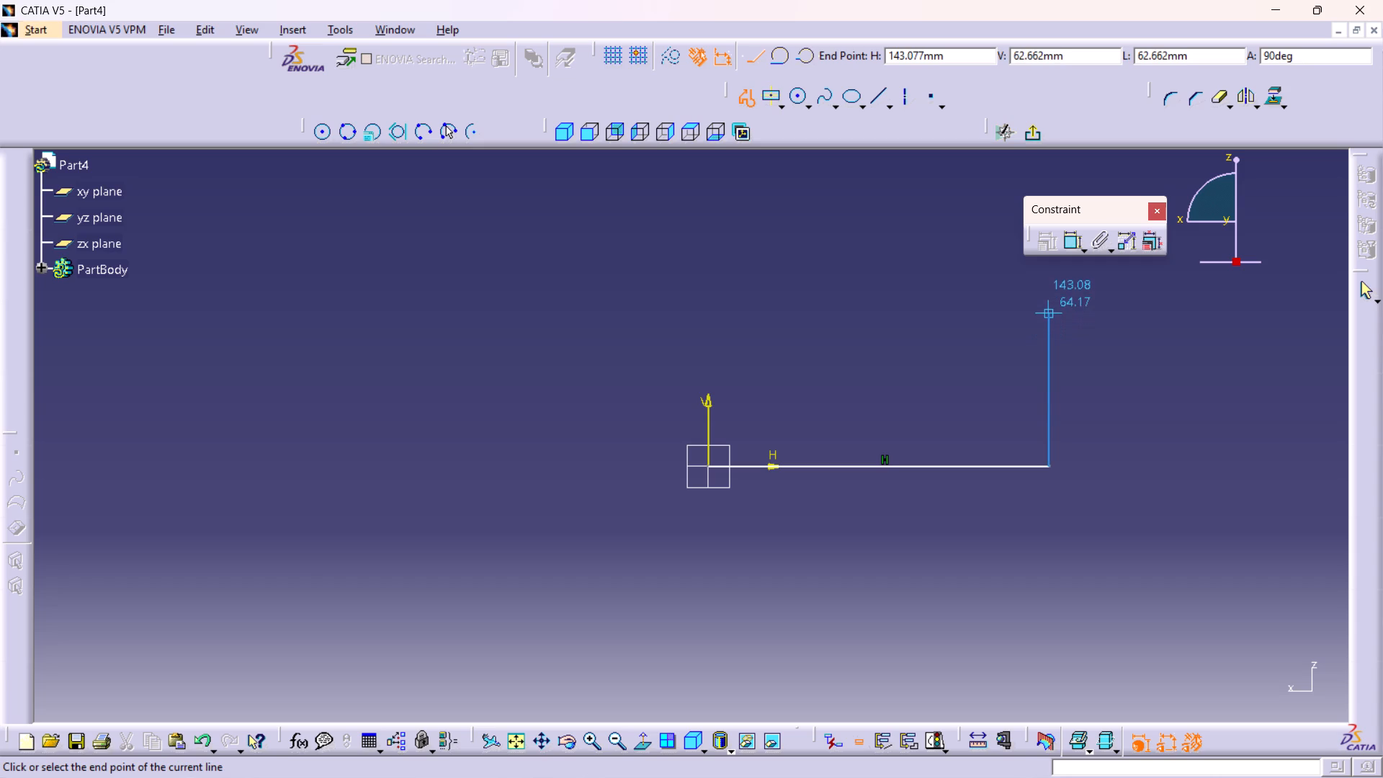
left_click(1049, 311)
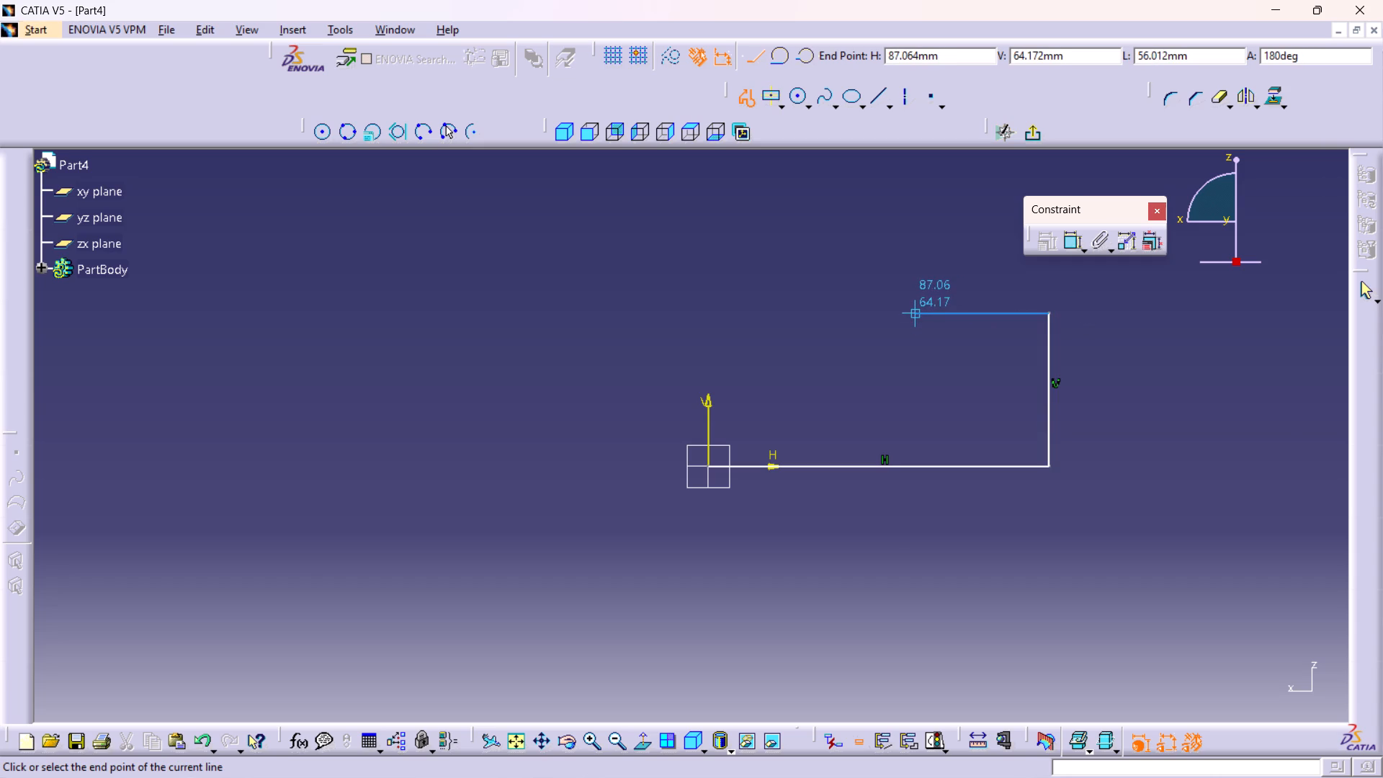
left_click(888, 311)
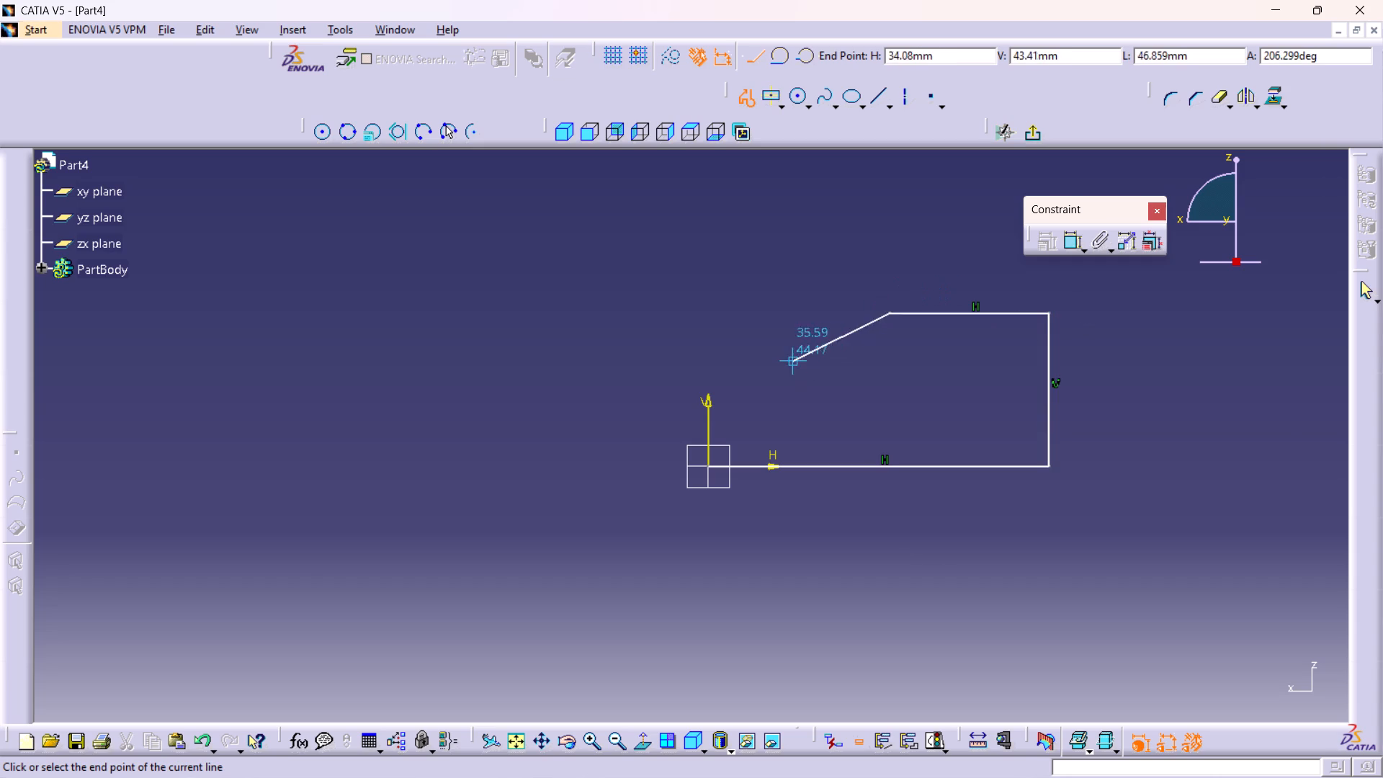
left_click(712, 377)
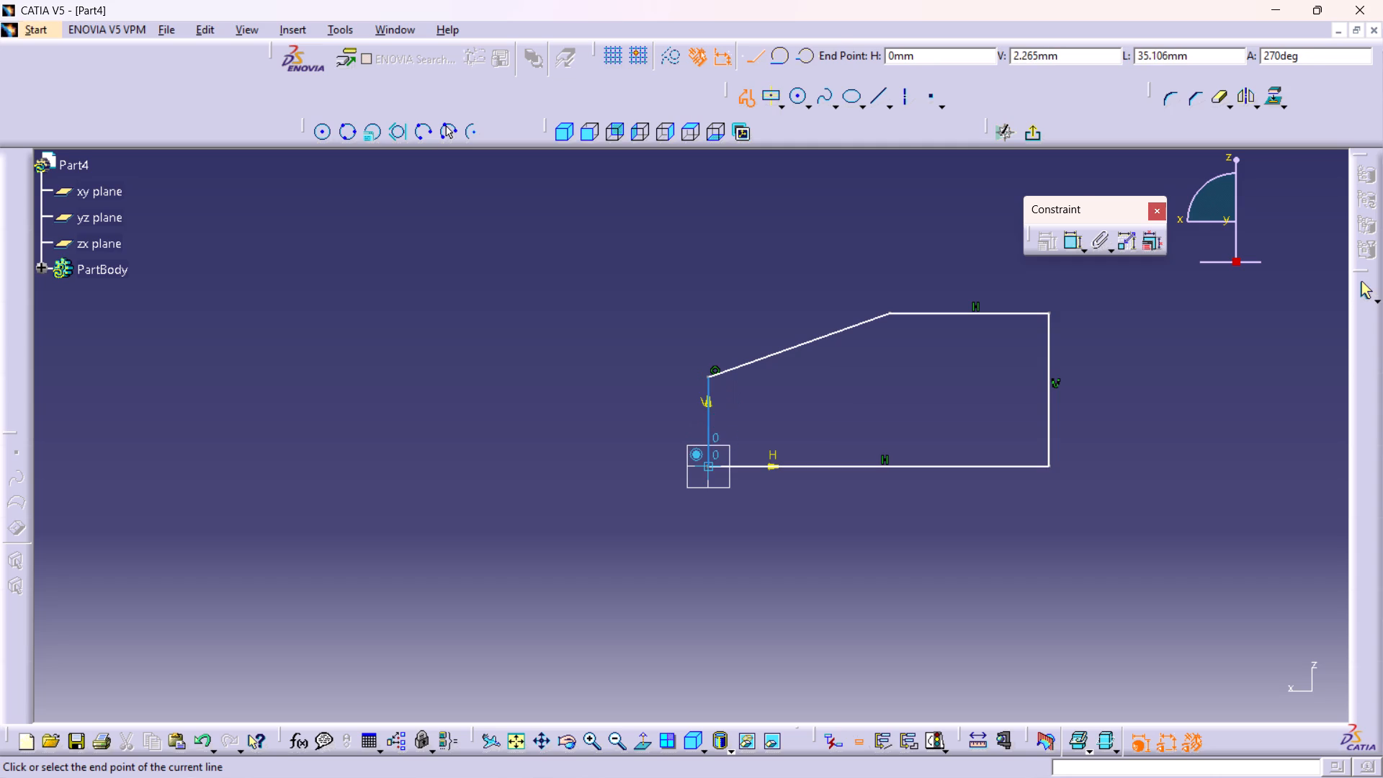
left_click(710, 464)
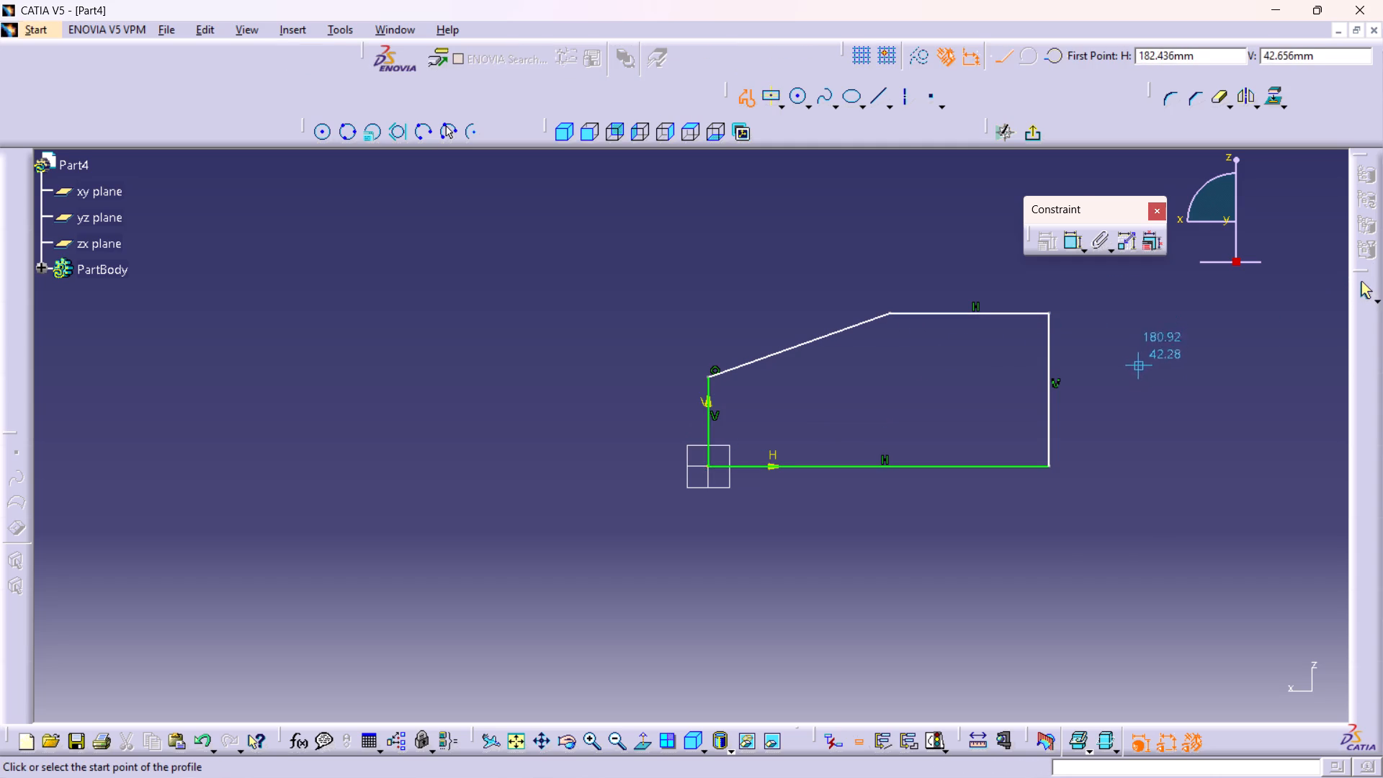
Dimension the length of the profile's base line, placing the dimension below it.
double_click(1071, 243)
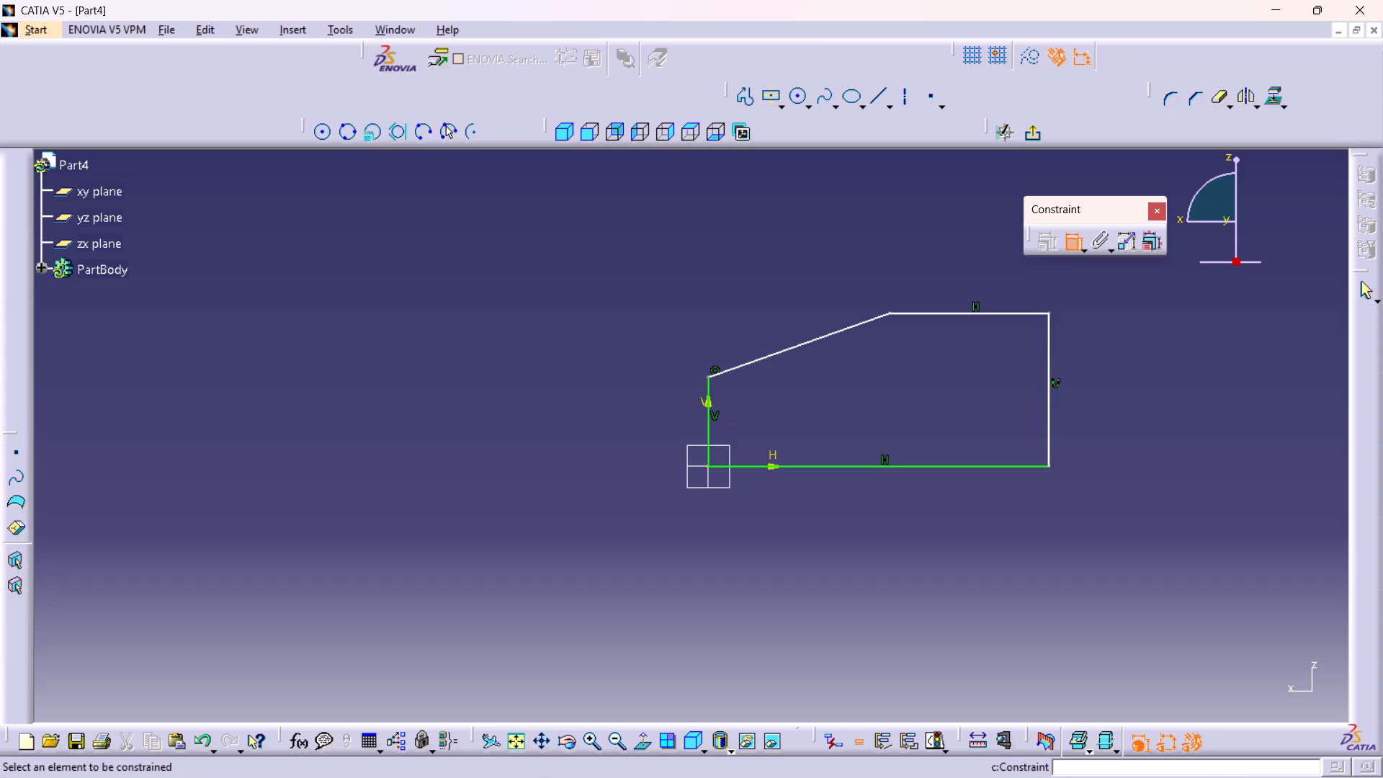
middle_click_drag(923, 395, 837, 431)
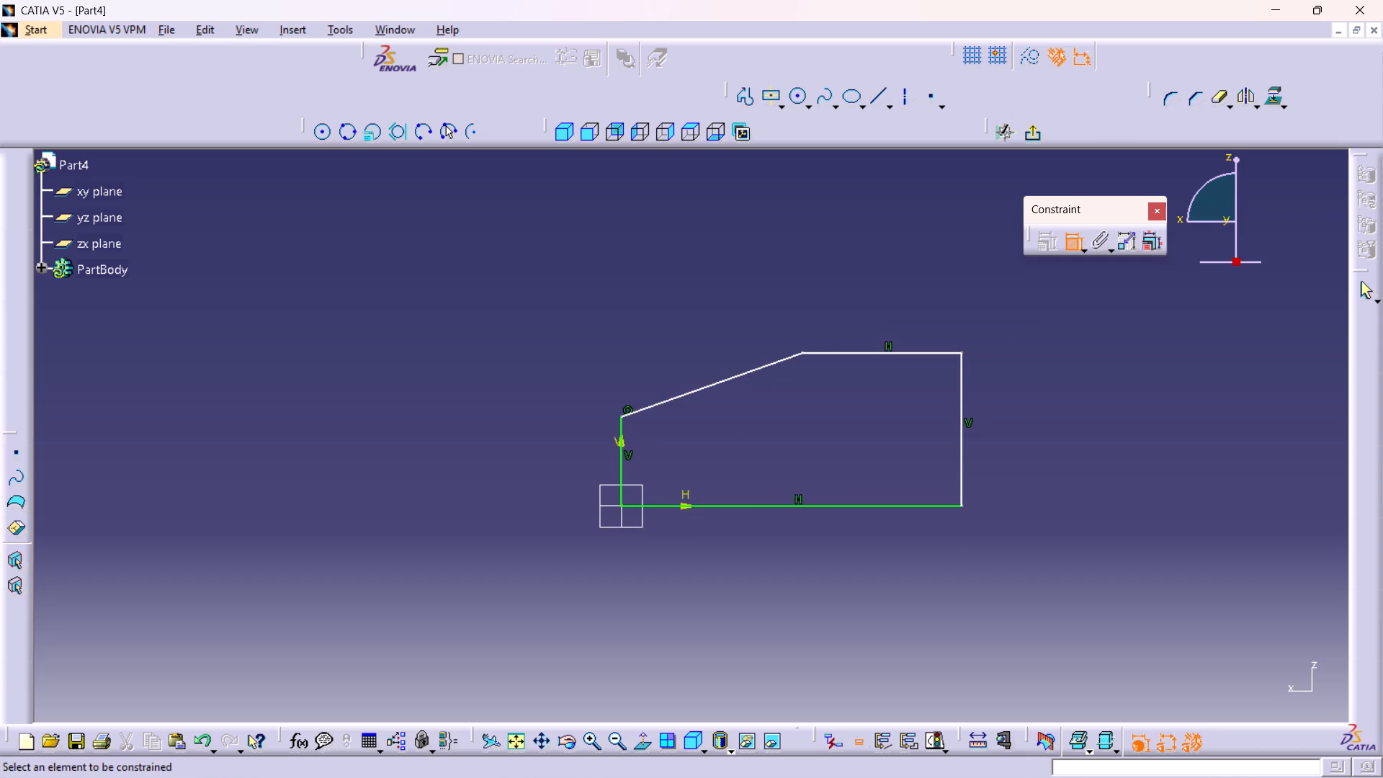
left_click(861, 504)
left_click(837, 578)
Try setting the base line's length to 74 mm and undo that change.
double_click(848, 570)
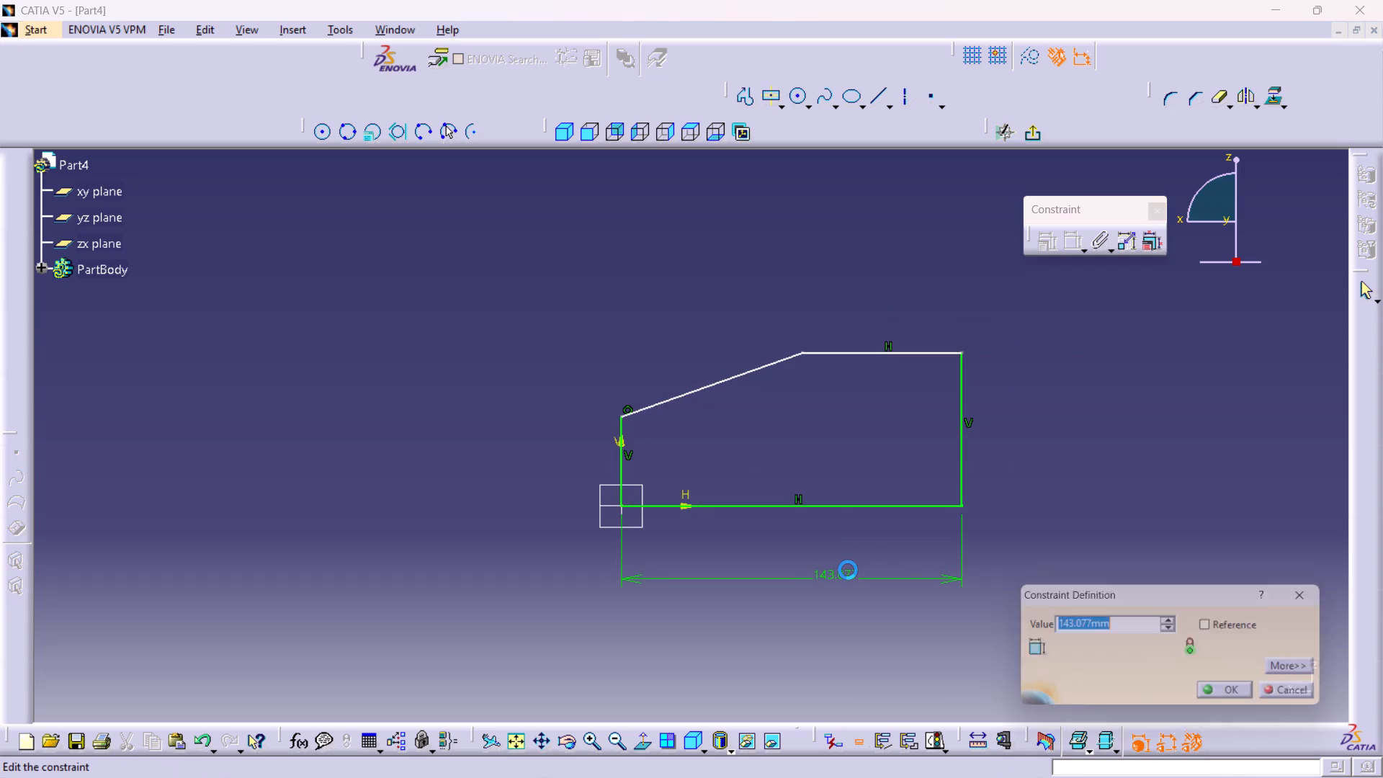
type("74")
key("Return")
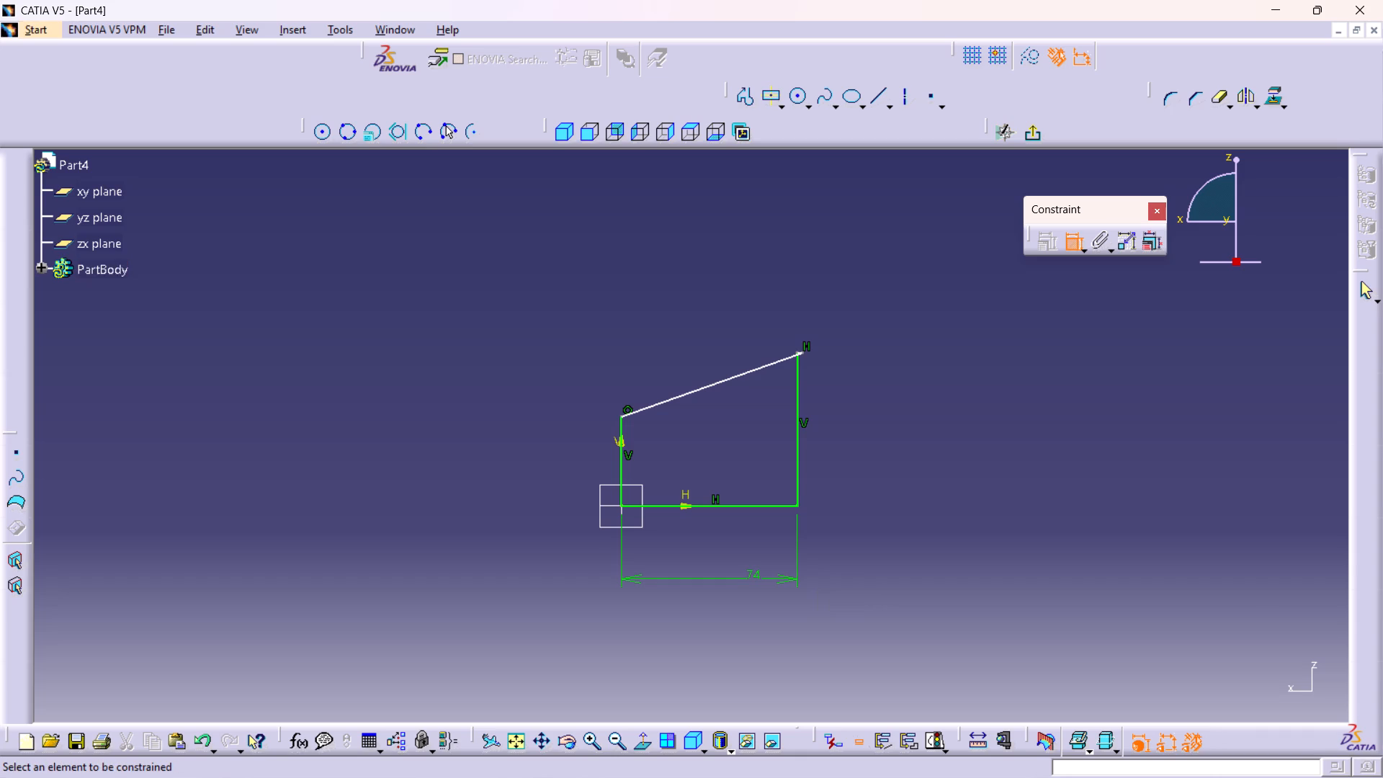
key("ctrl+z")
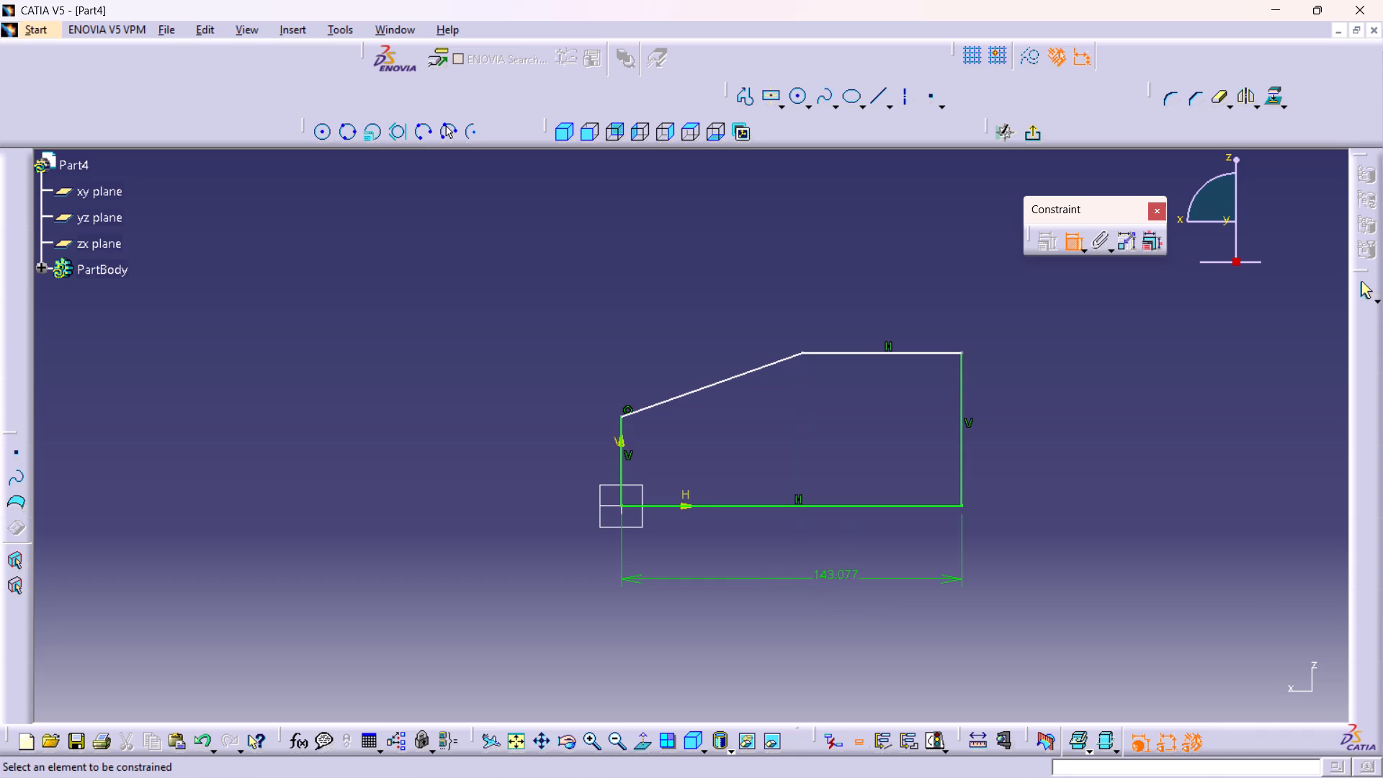
Dimension the profile's horizontal top edge and set its length to 40 mm.
left_click(900, 348)
left_click(896, 301)
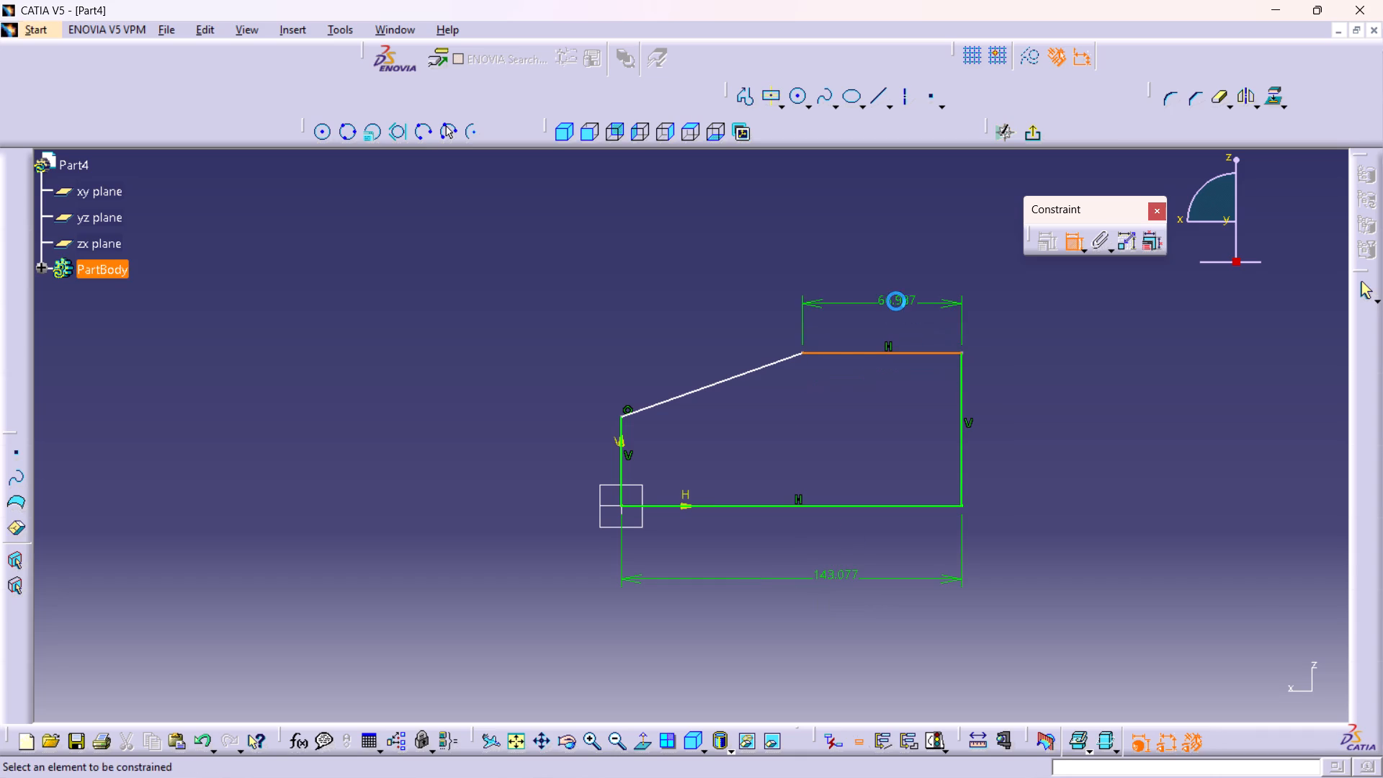
double_click(898, 293)
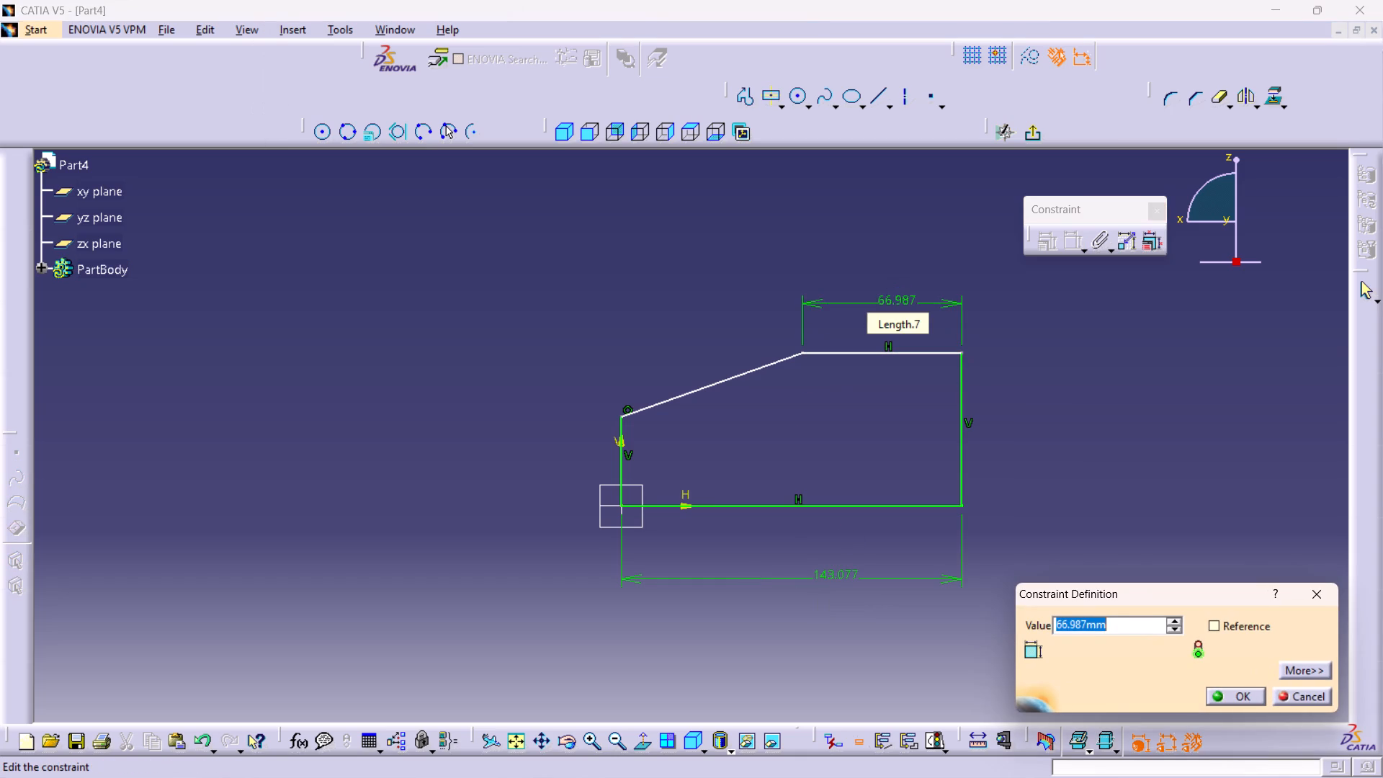
type("40")
key("Return")
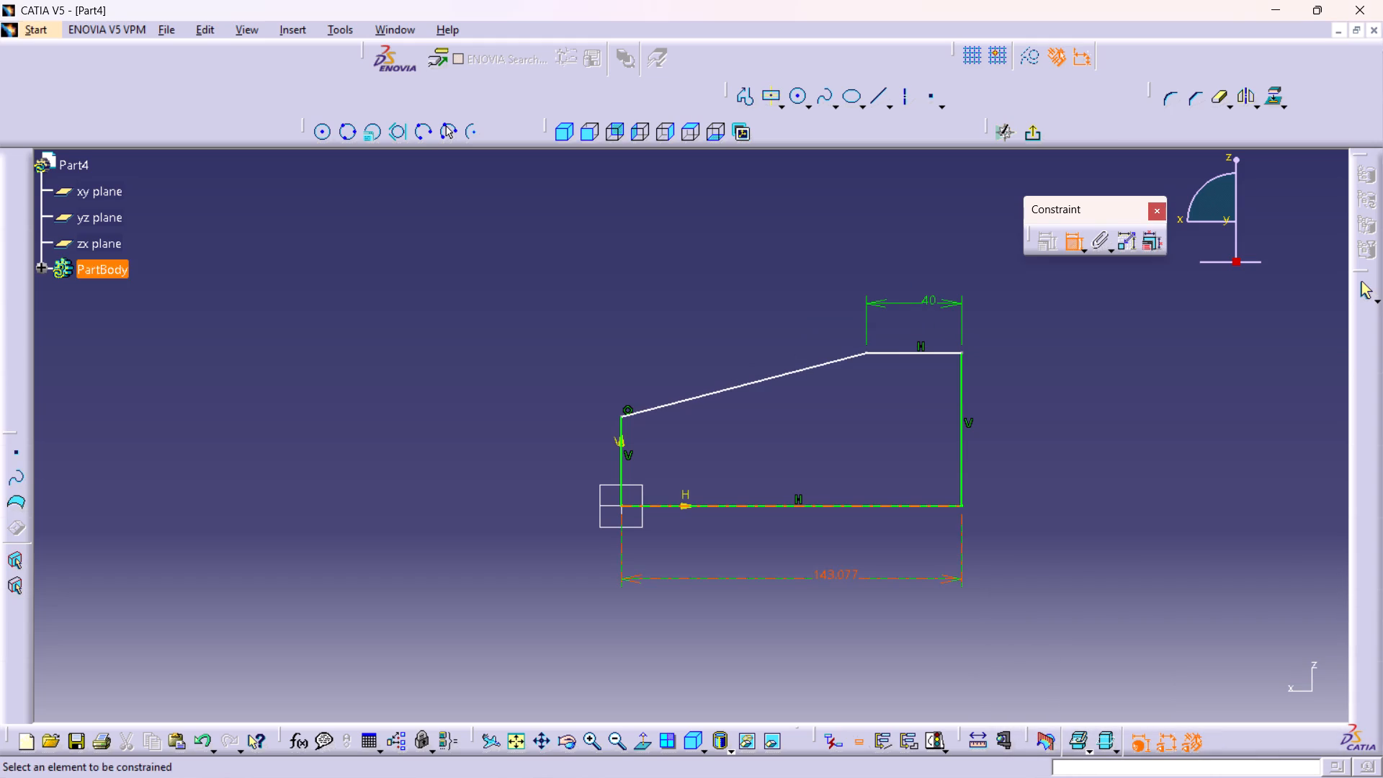
Set the base line's length to 74 mm.
double_click(839, 576)
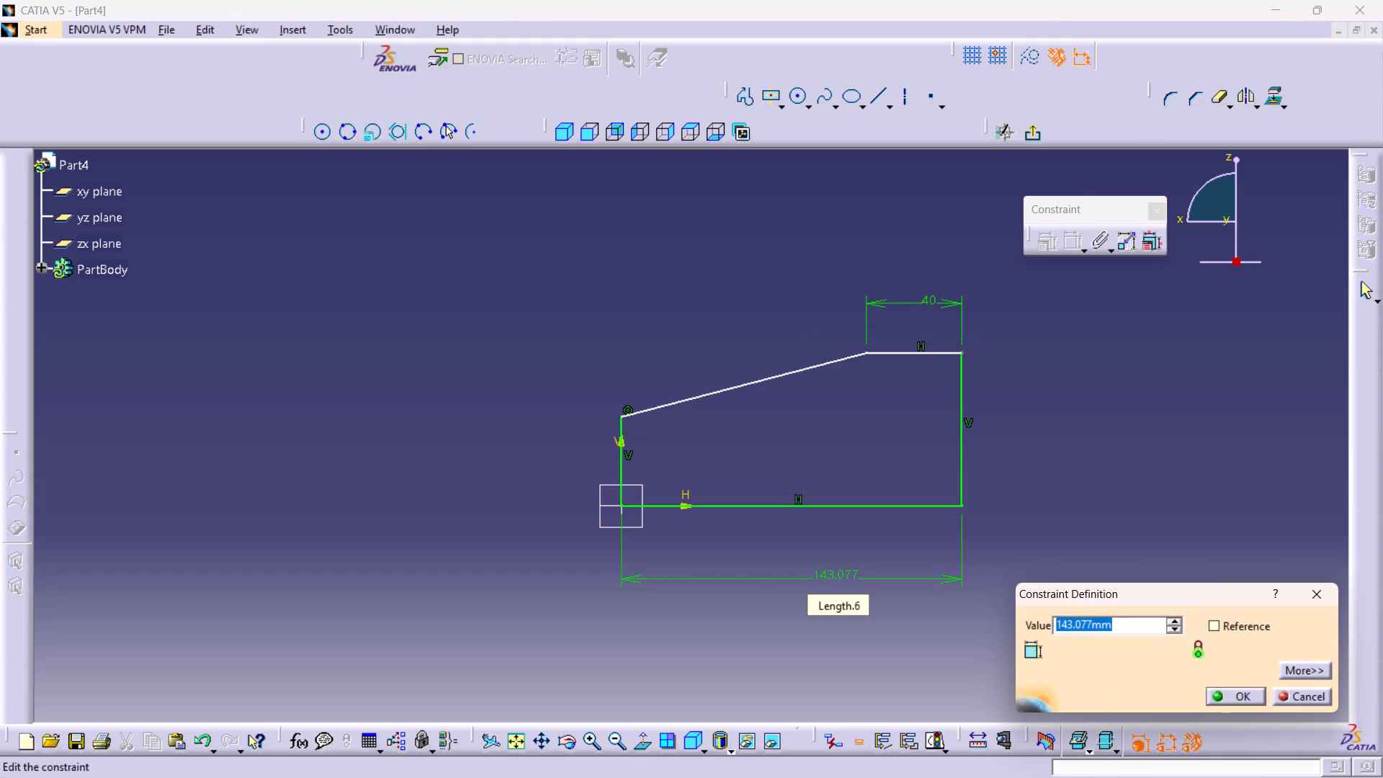
type("74")
key("Return")
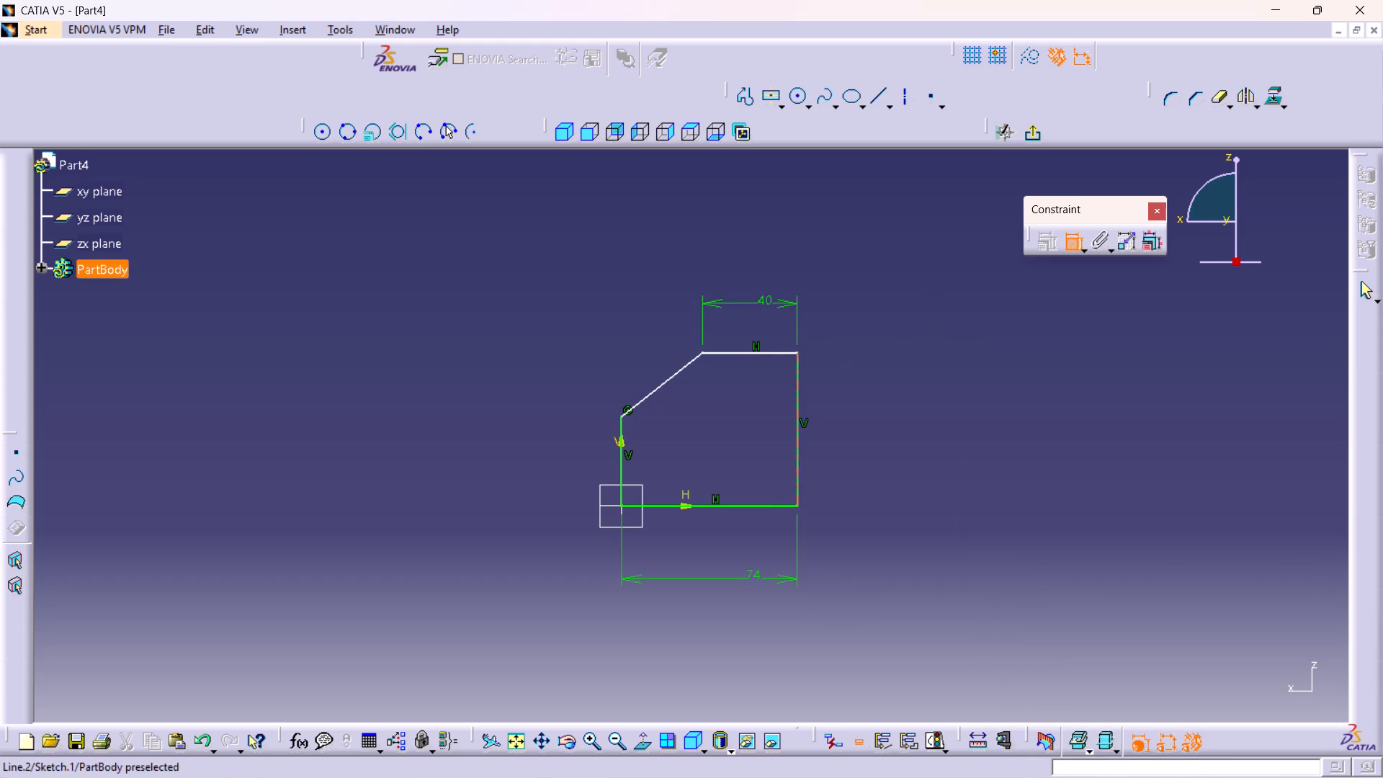
Dimension the profile's right vertical edge and set its height to 28 mm.
left_click(798, 403)
left_click(922, 451)
double_click(931, 442)
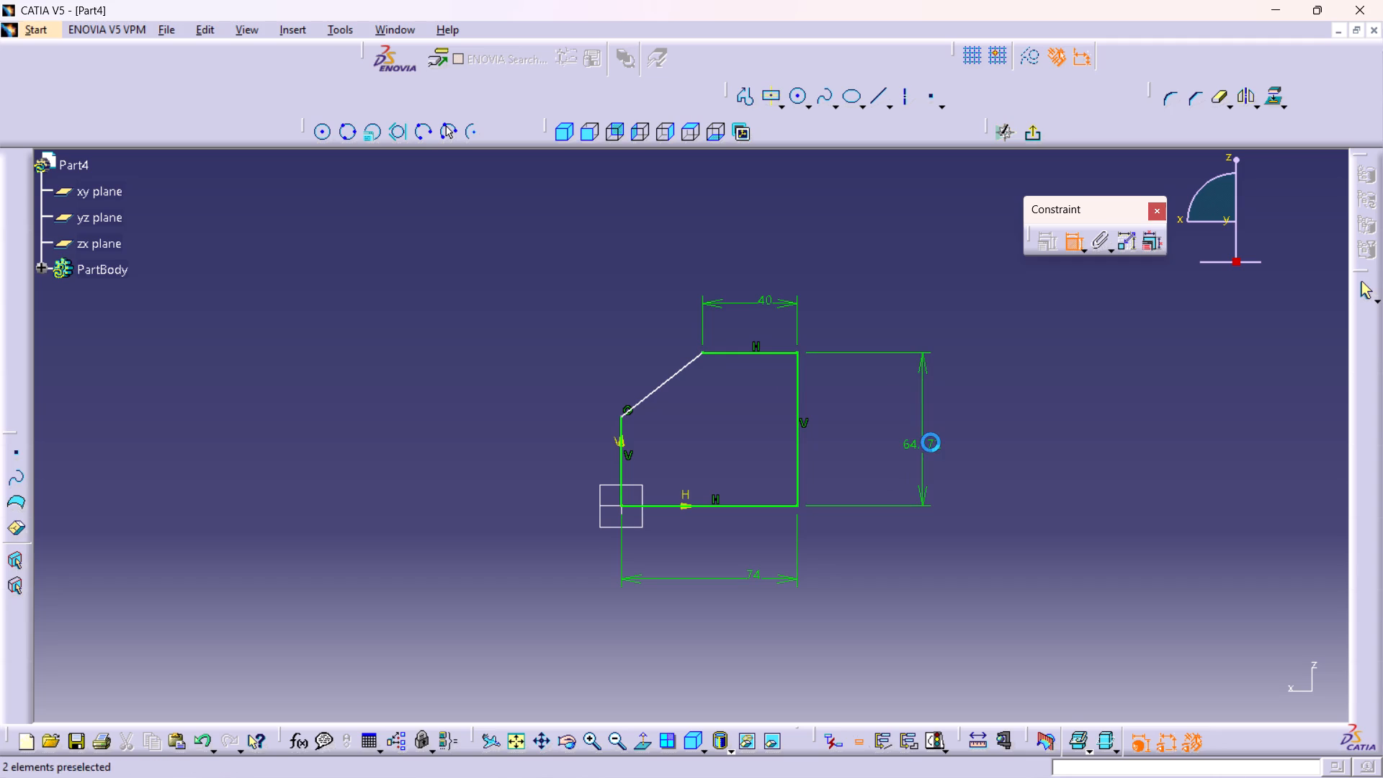
type("28")
key("Return")
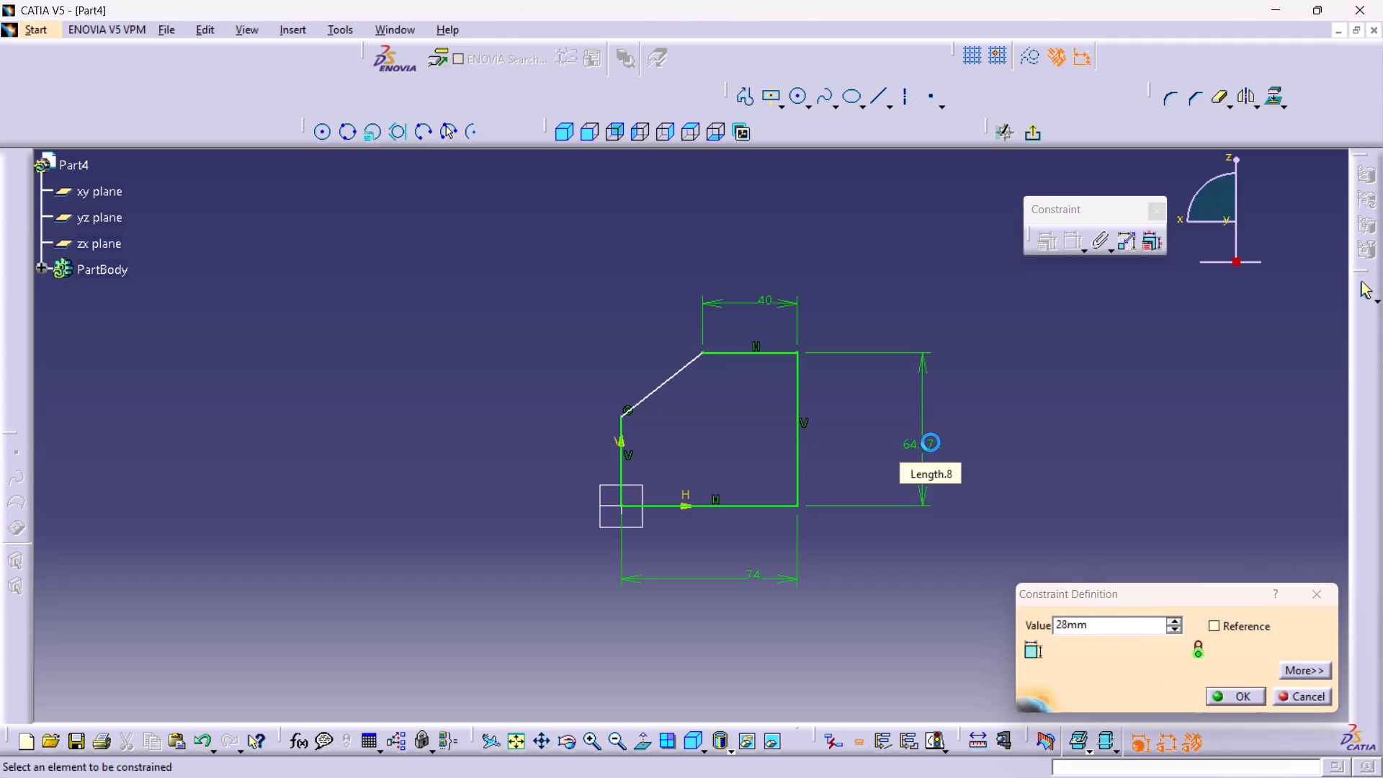
Dimension the left vertical edge on the V axis and set its height to 20 mm.
left_click(622, 459)
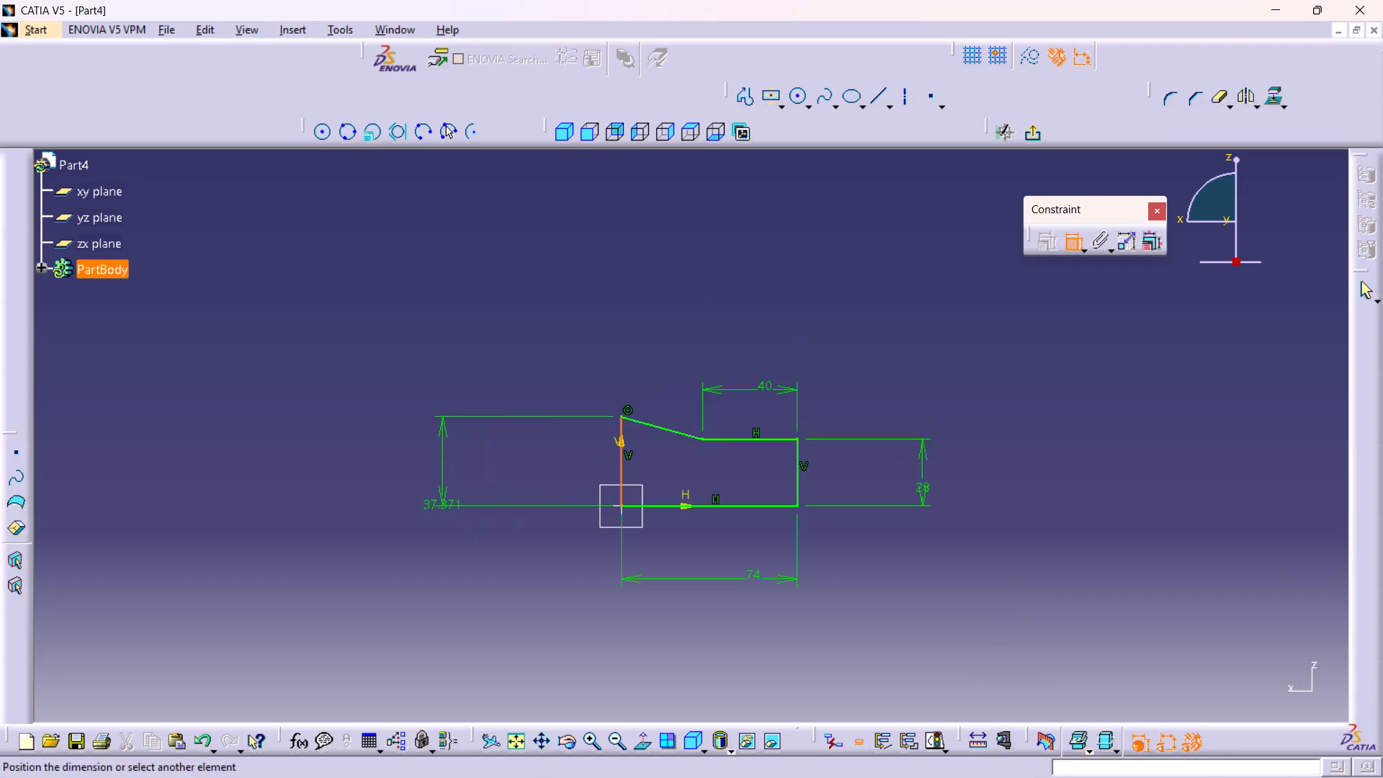
left_click(419, 483)
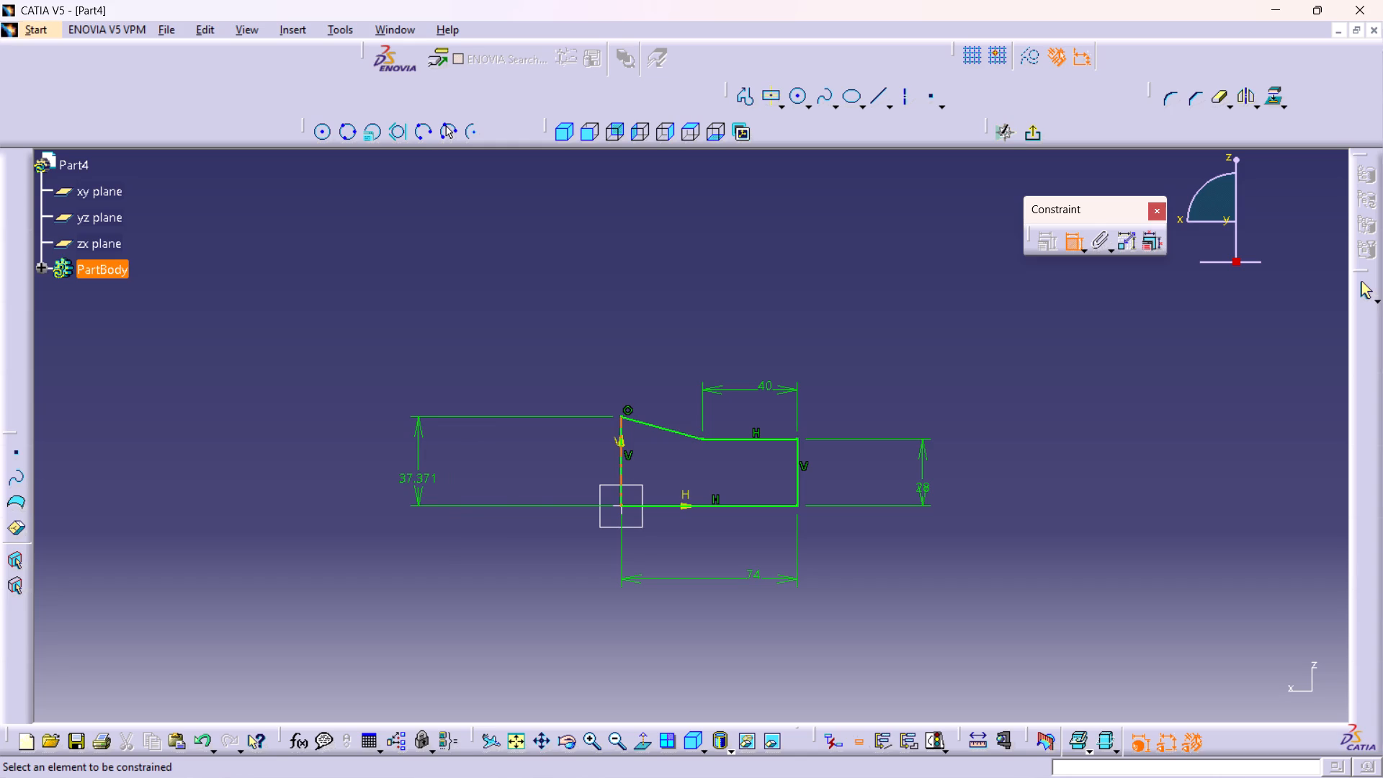
double_click(430, 470)
type("20")
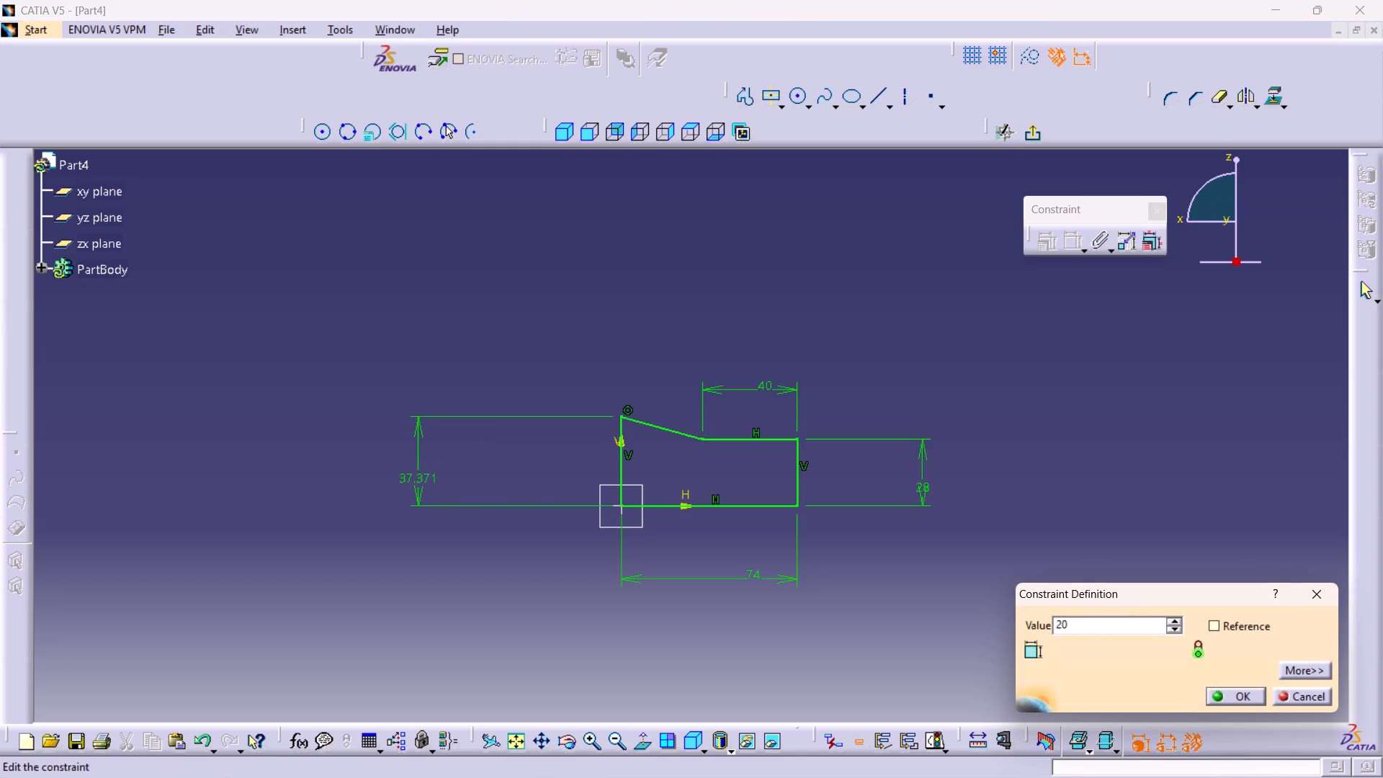
key("Return")
Examine the dimensioned profile and the placement of its four dimensions up close and as a whole.
middle_click_drag(733, 479, 703, 364)
right_click(733, 479)
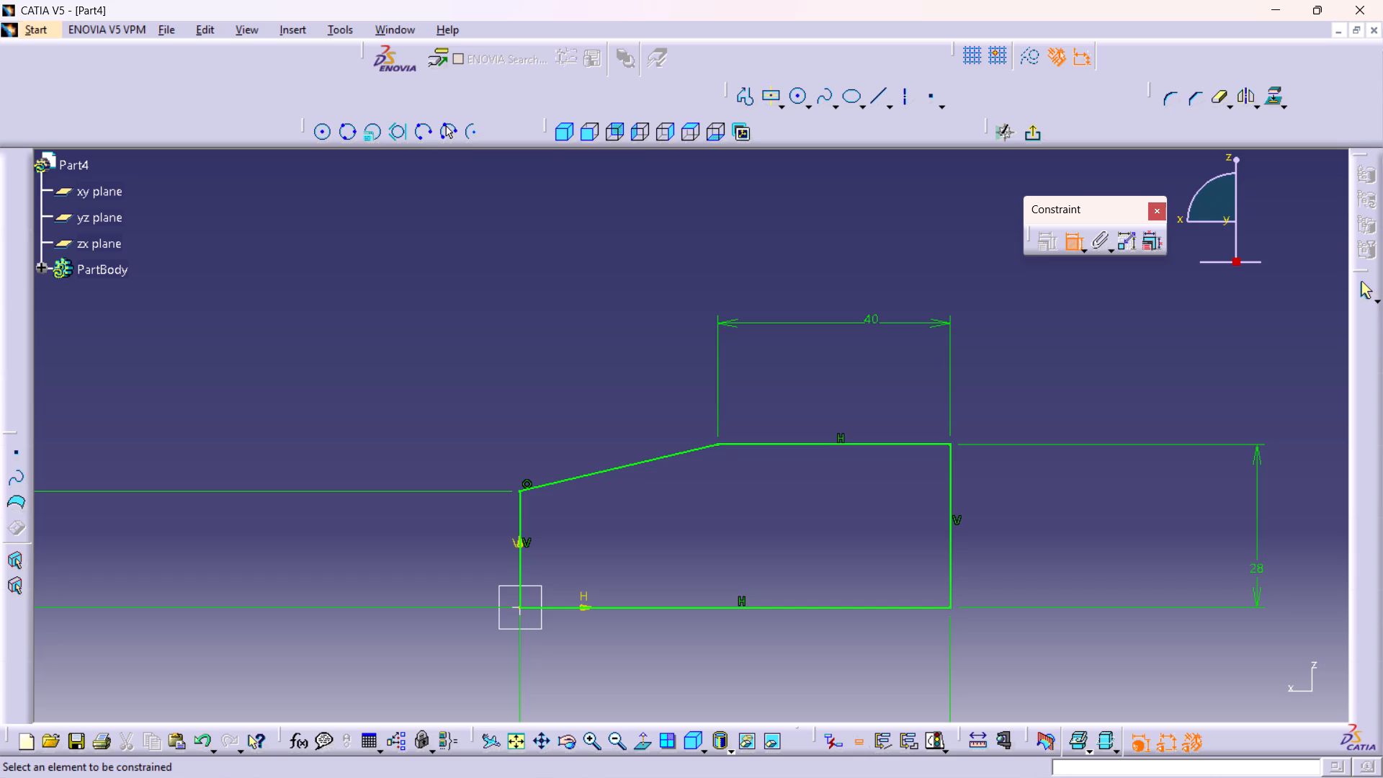
middle_click_drag(820, 565, 799, 523)
right_click(820, 565)
middle_click_drag(799, 527, 801, 566)
right_click(799, 527)
middle_click_drag(807, 547, 819, 590)
right_click(807, 546)
middle_click_drag(800, 528, 743, 488)
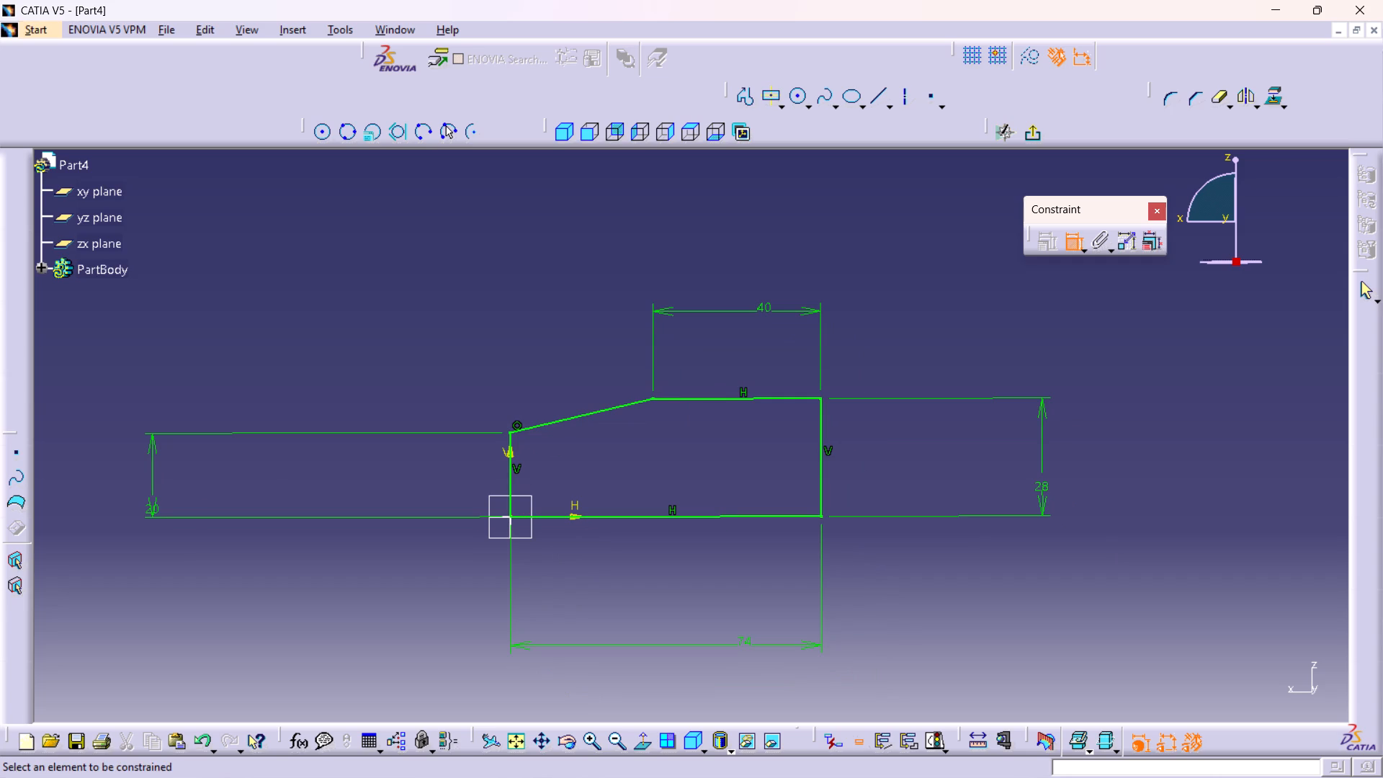
Exit the sketch and pad the profile with mirrored extent and a length of 42/2 mm.
left_click(1037, 131)
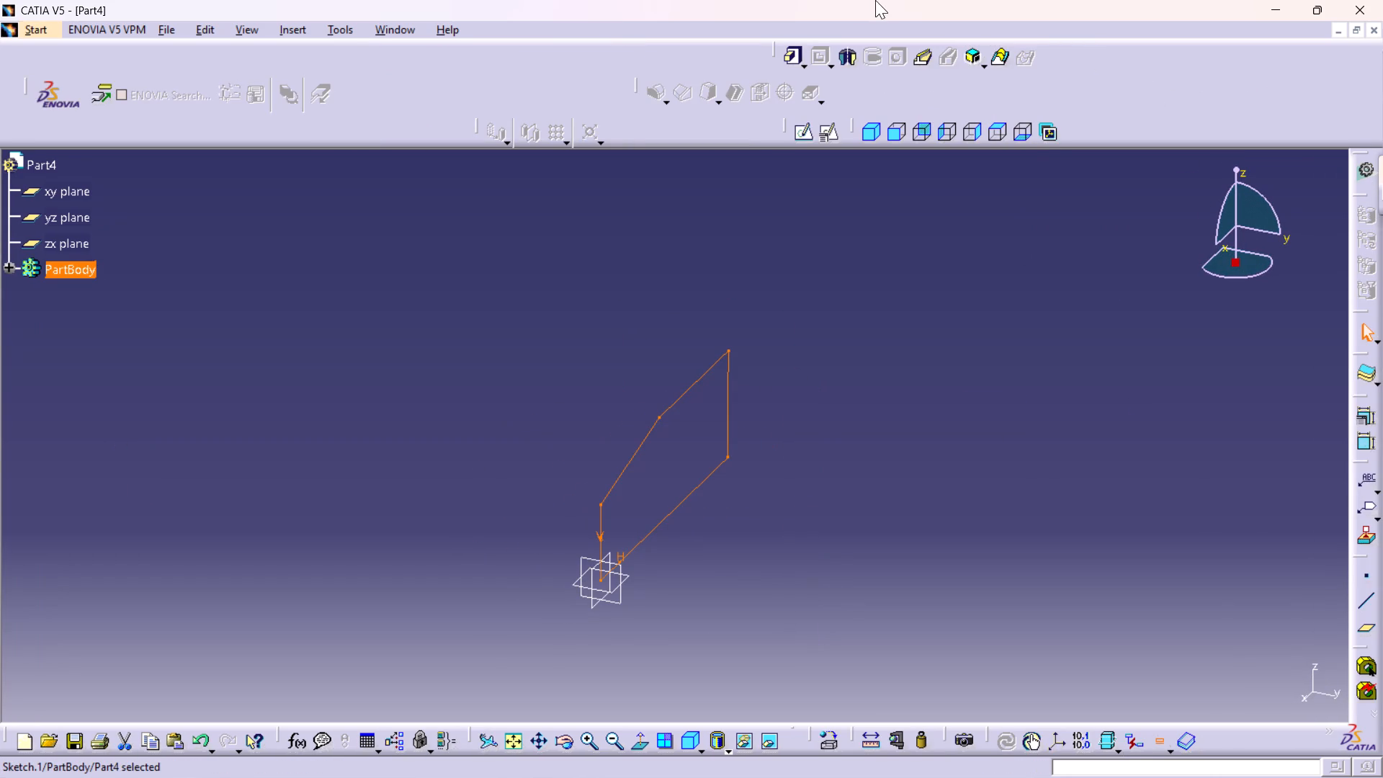
left_click(799, 53)
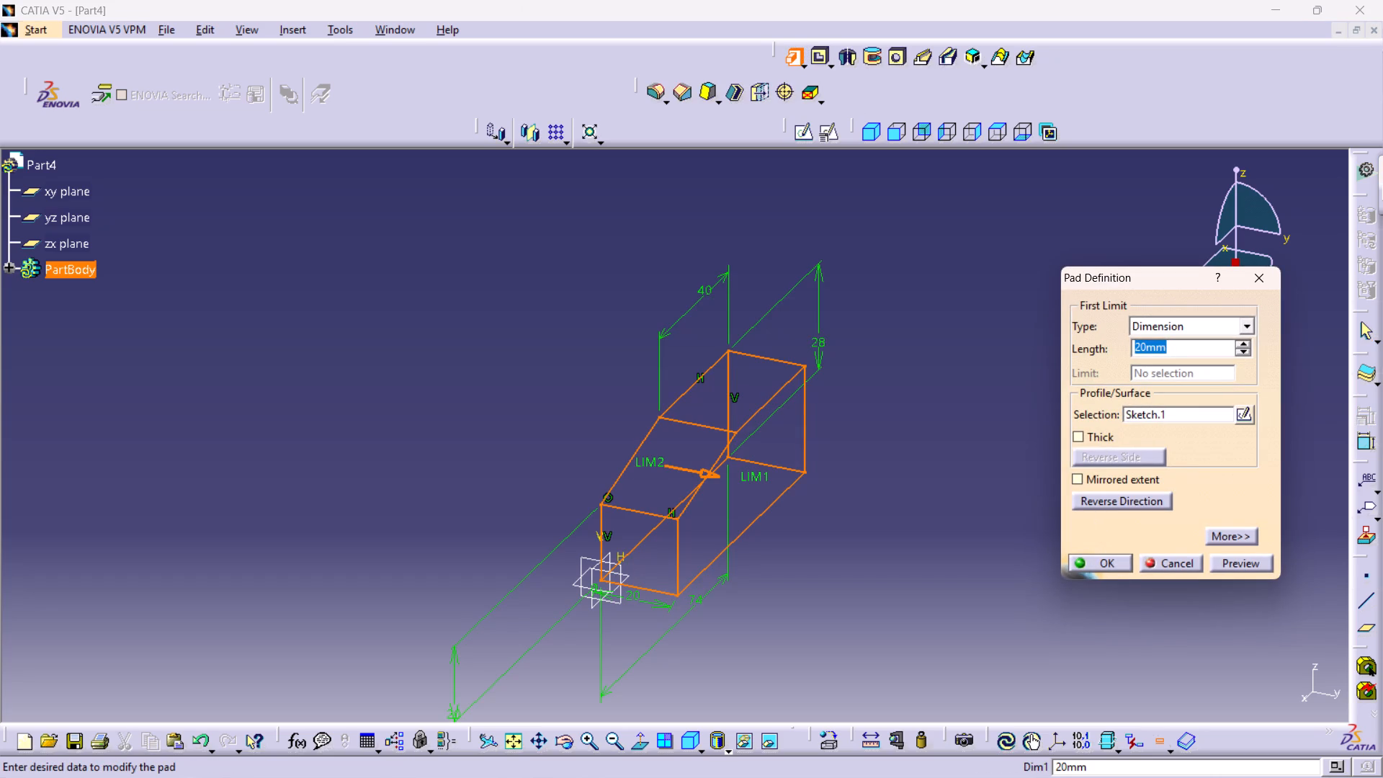
left_click(1075, 476)
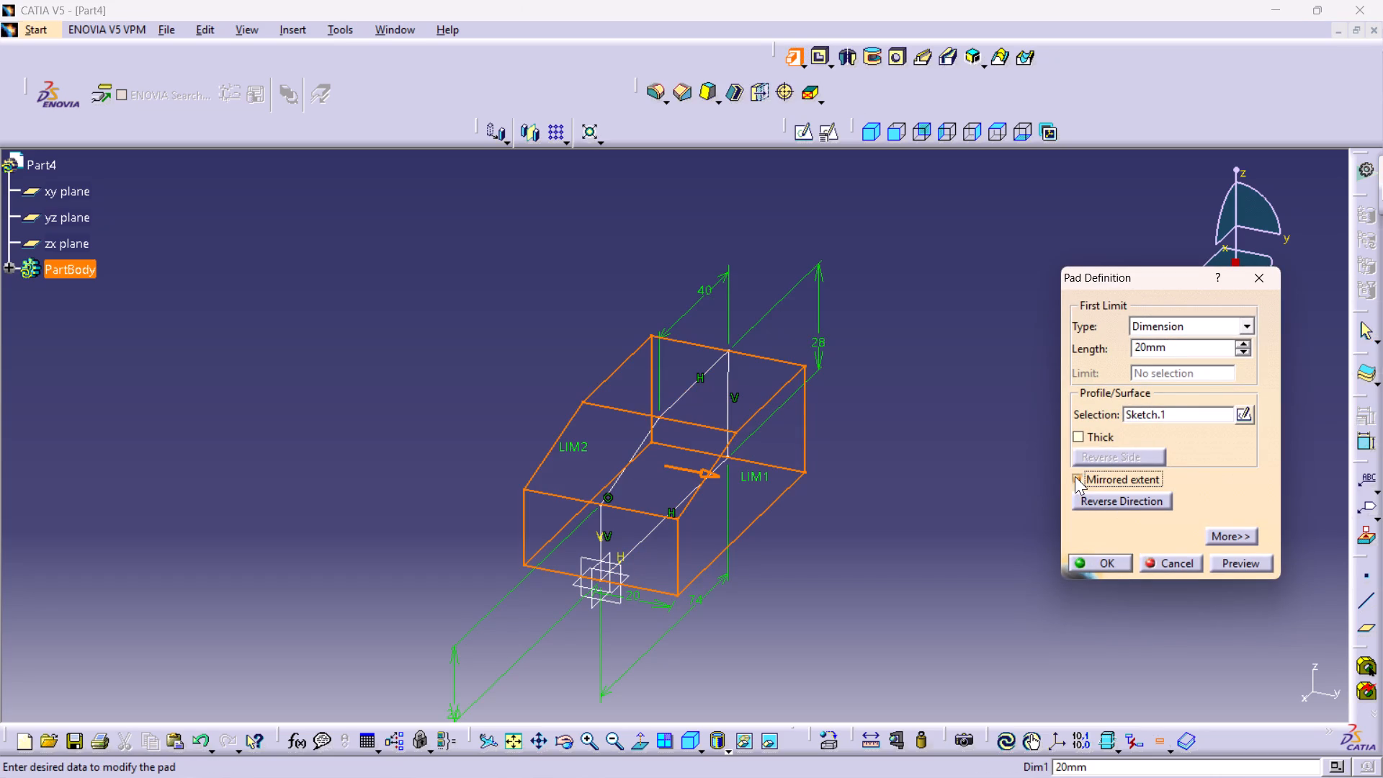
double_click(1167, 346)
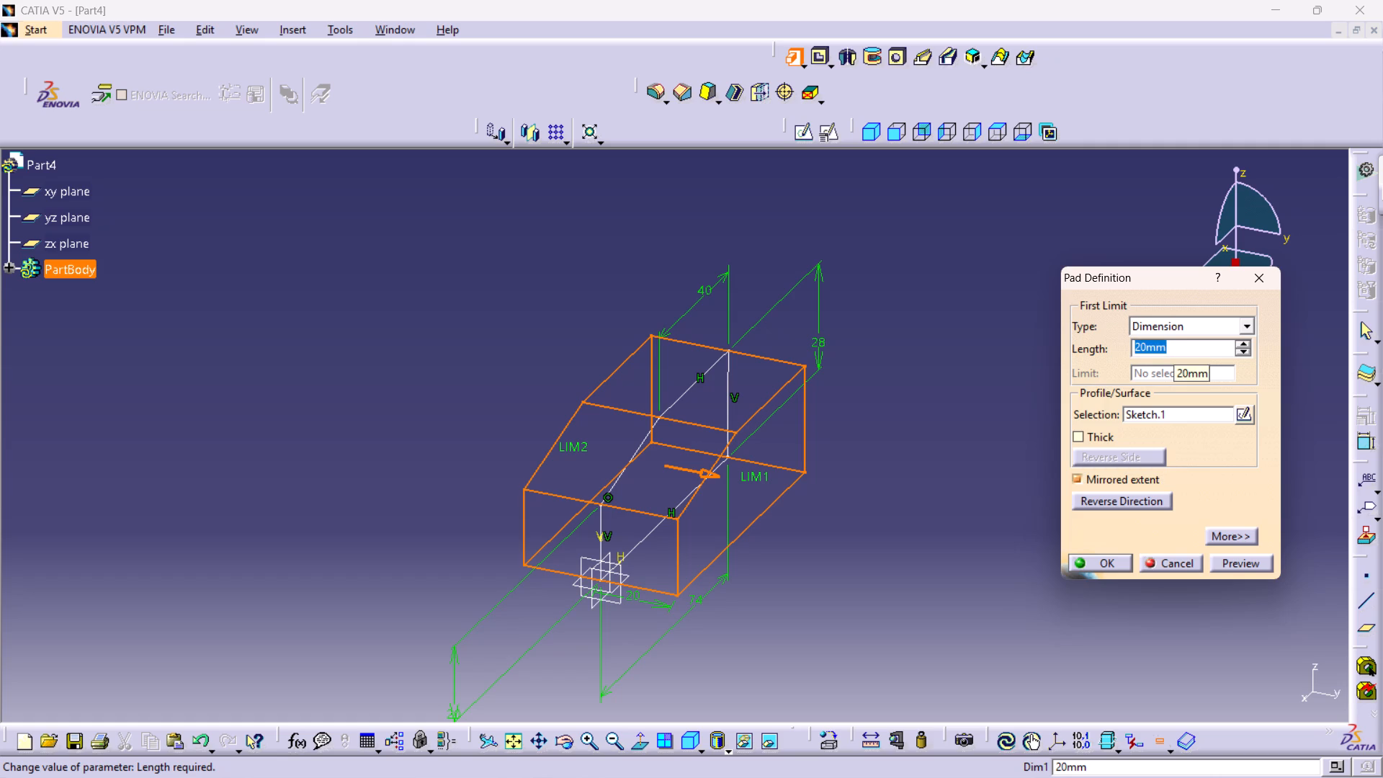
type("42")
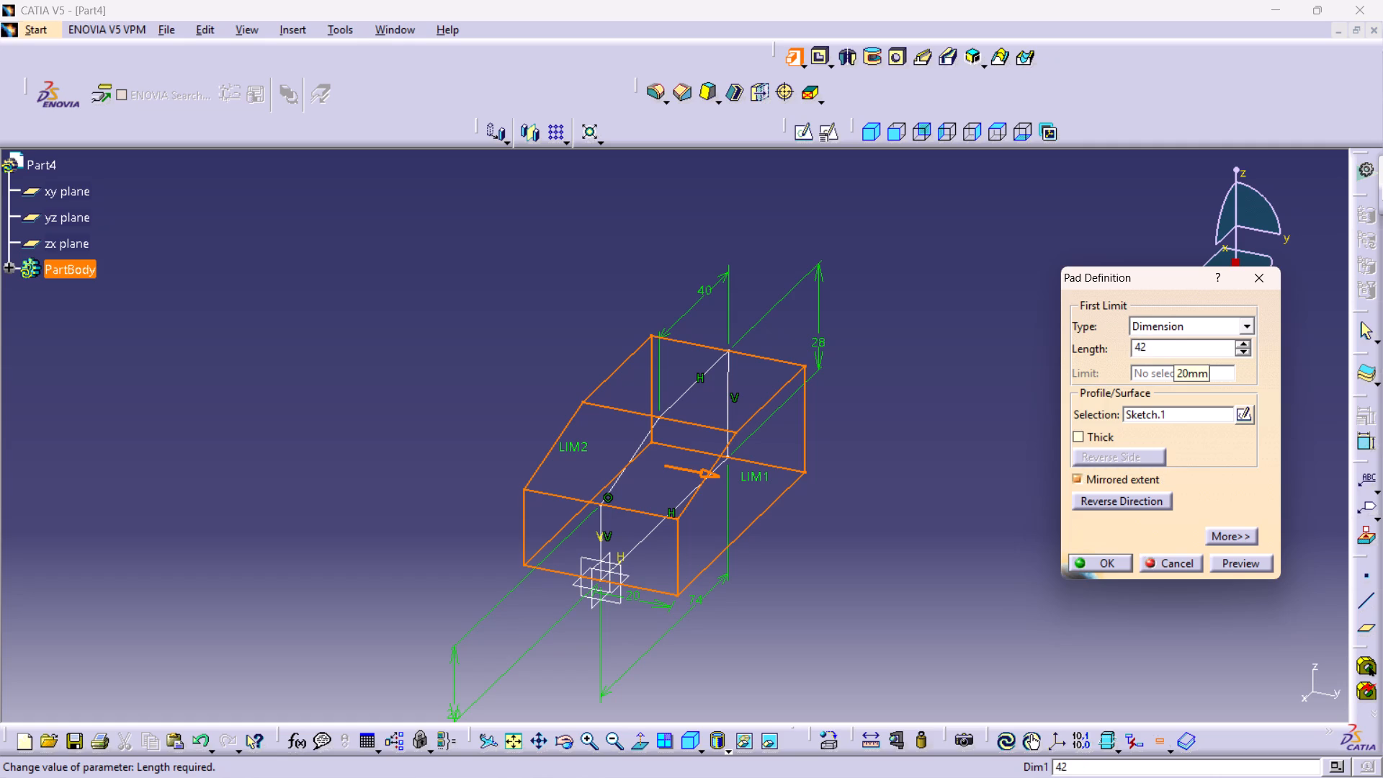
key("slash")
key("2")
key("Return")
left_click(1059, 401)
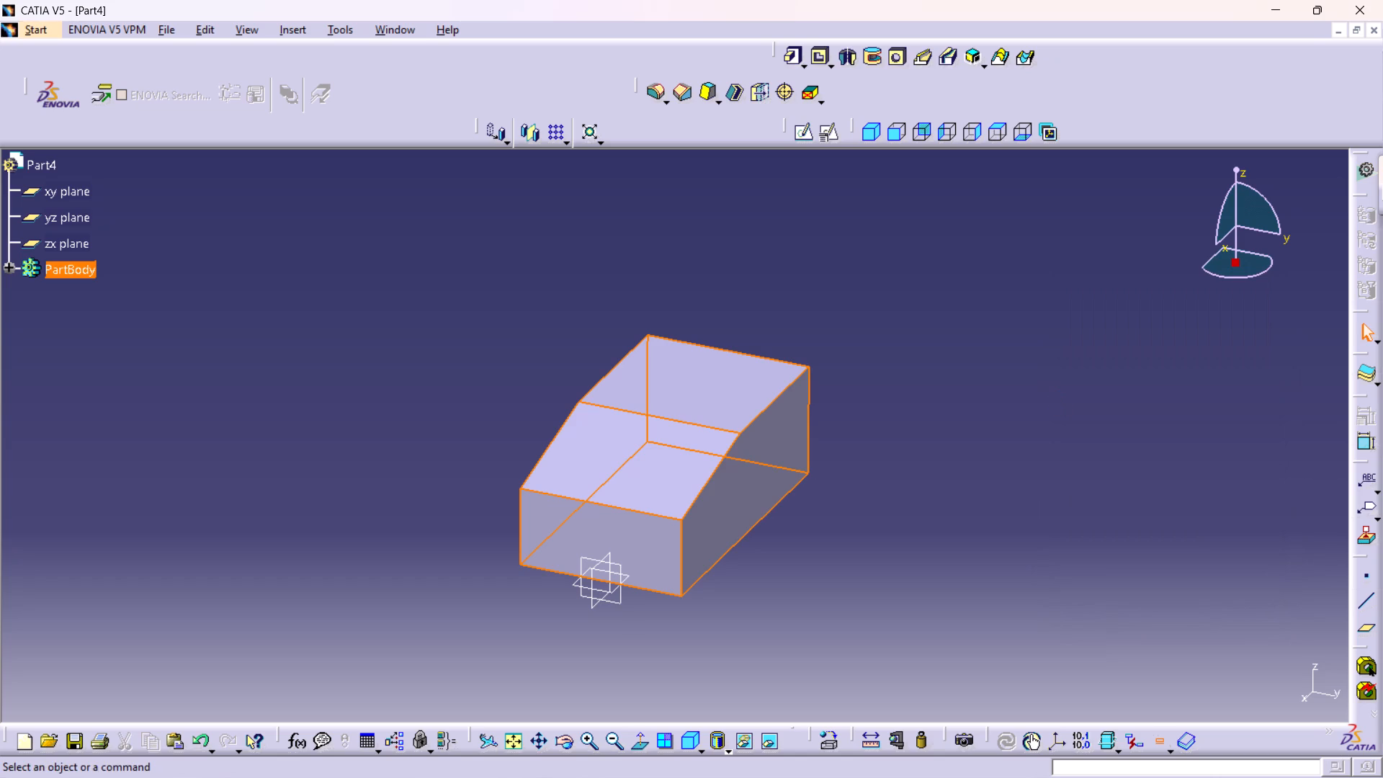
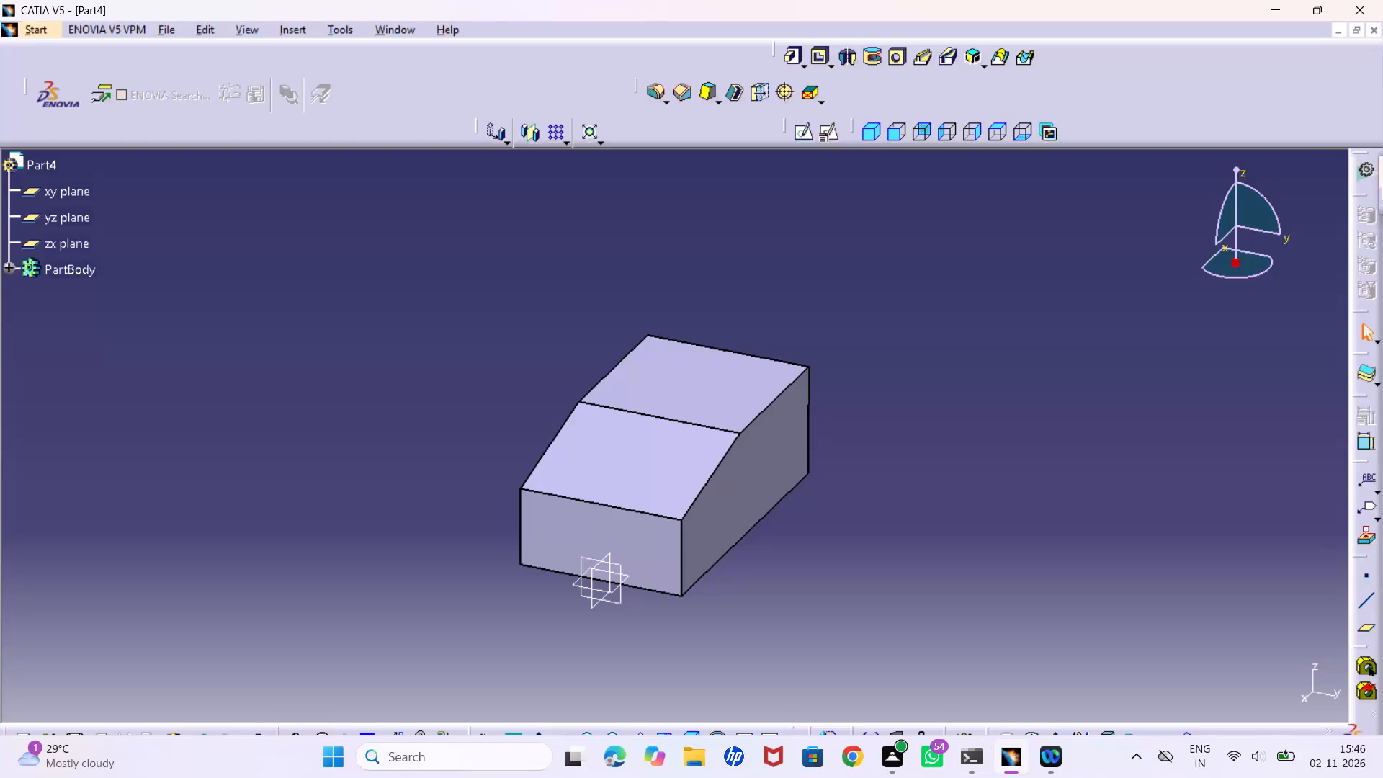
Sketch a circle of about 11.5 mm radius centred on the origin, on the block's lower vertical end face.
middle_click_drag(952, 472, 963, 432)
middle_click_drag(897, 488, 901, 508)
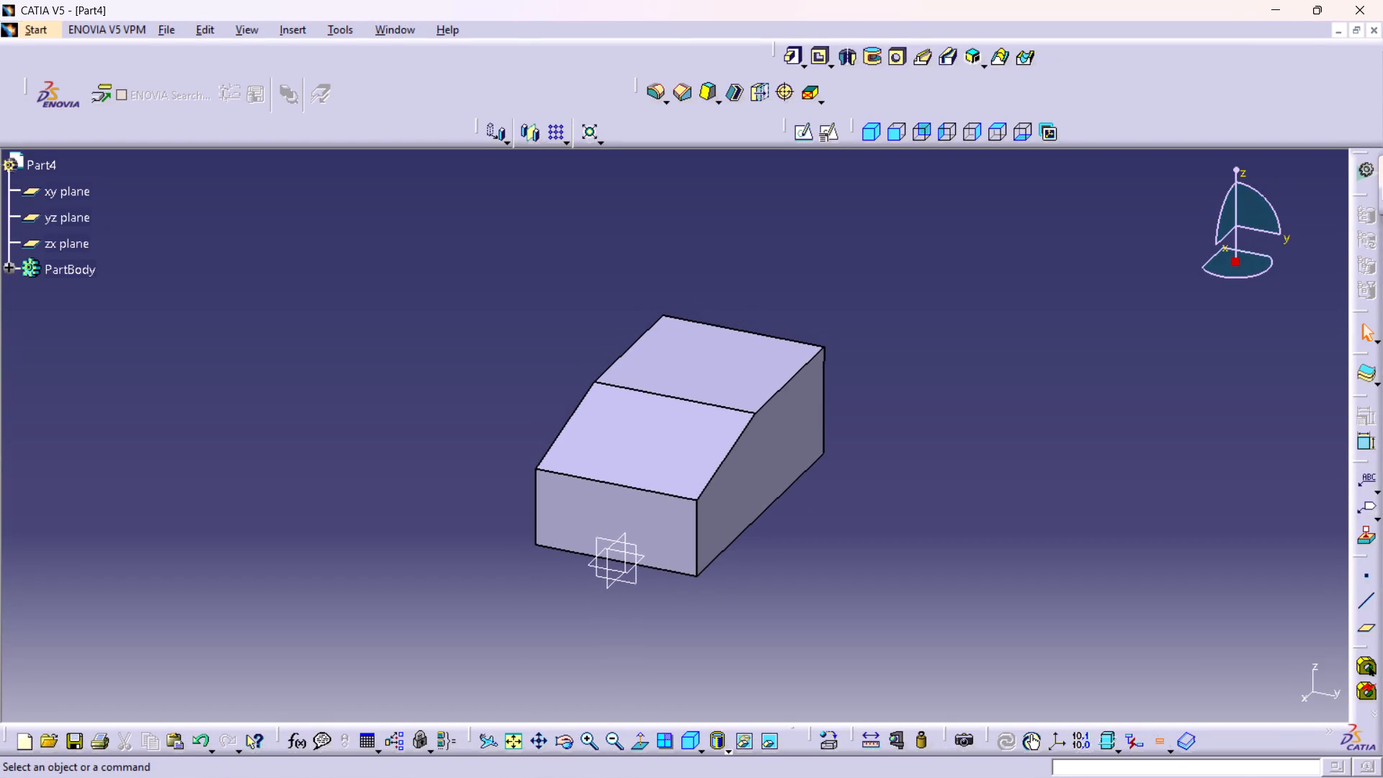
middle_click_drag(914, 496, 871, 513)
scroll(871, 513, "up", 1)
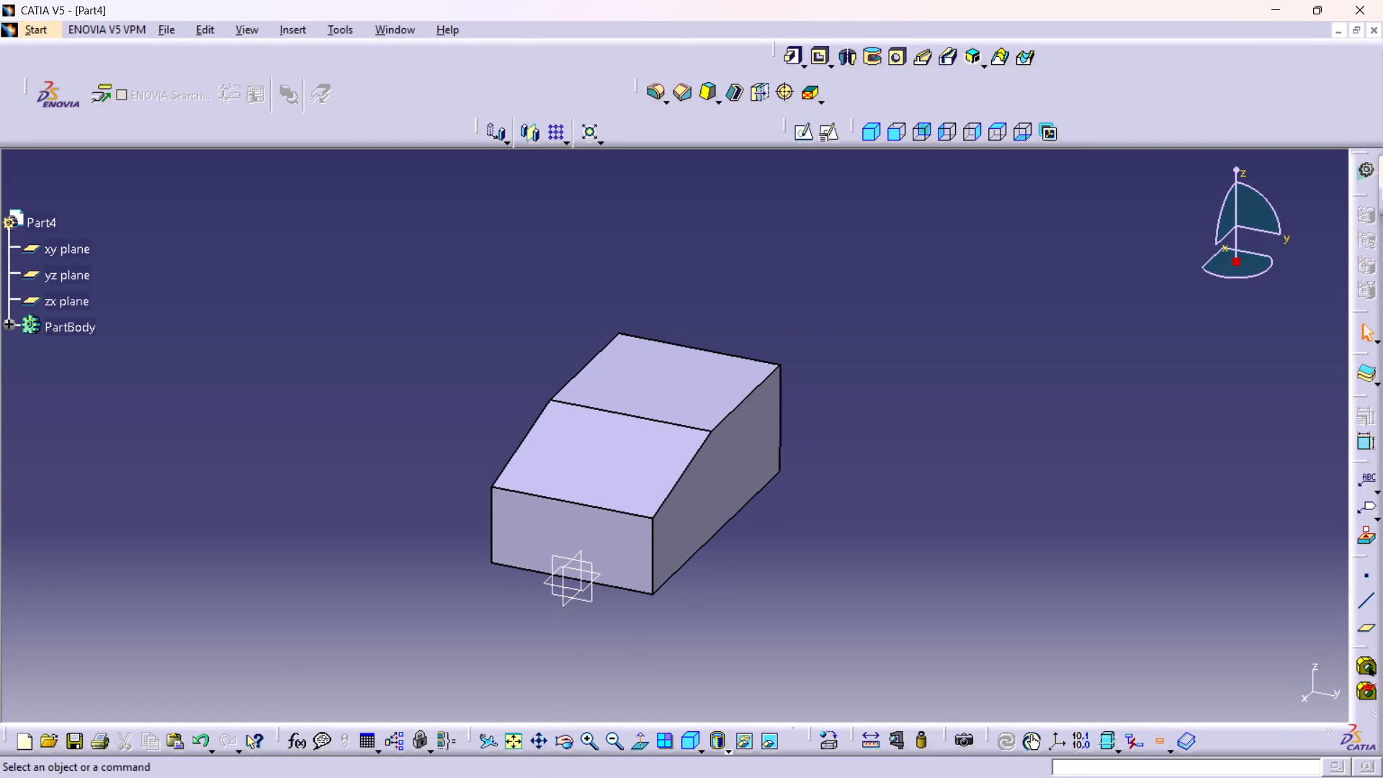
left_click(612, 565)
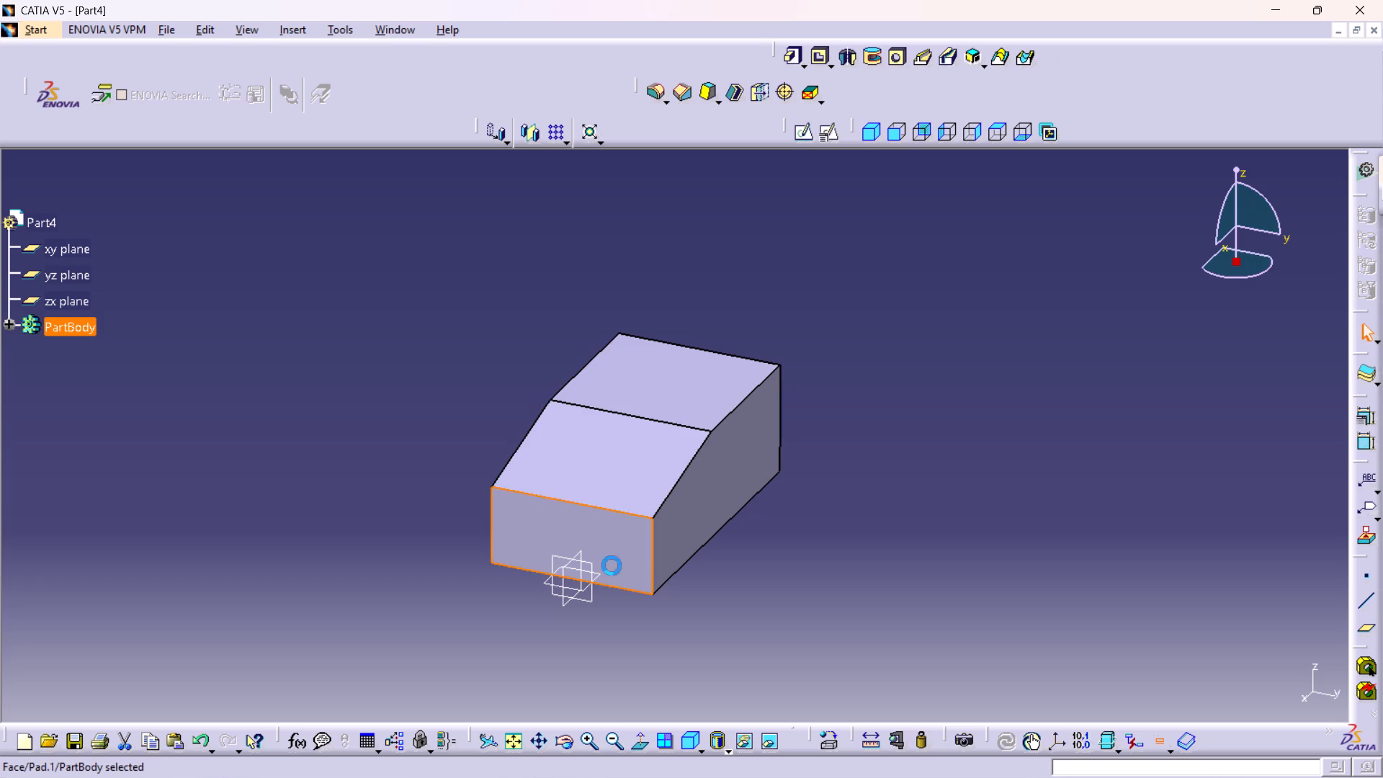
left_click(803, 134)
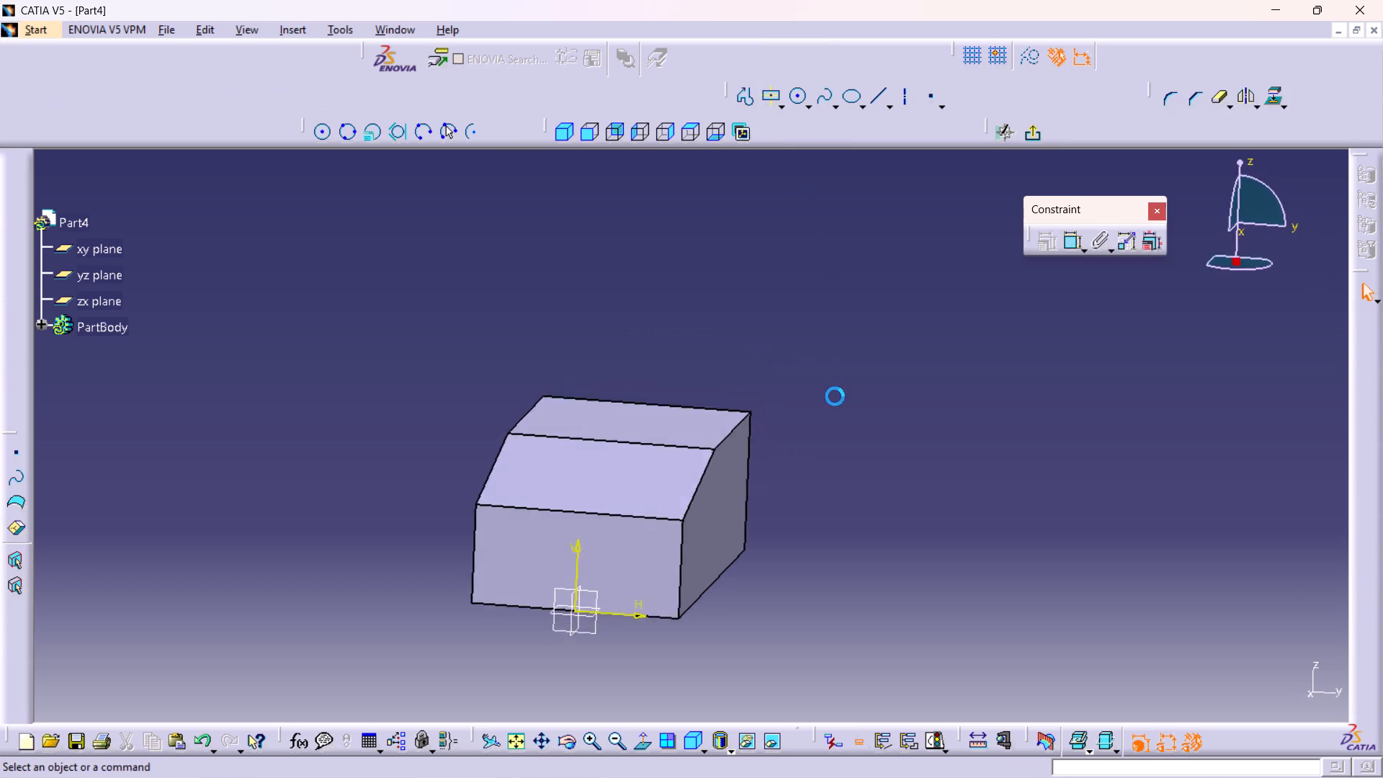
middle_click_drag(699, 555, 747, 477)
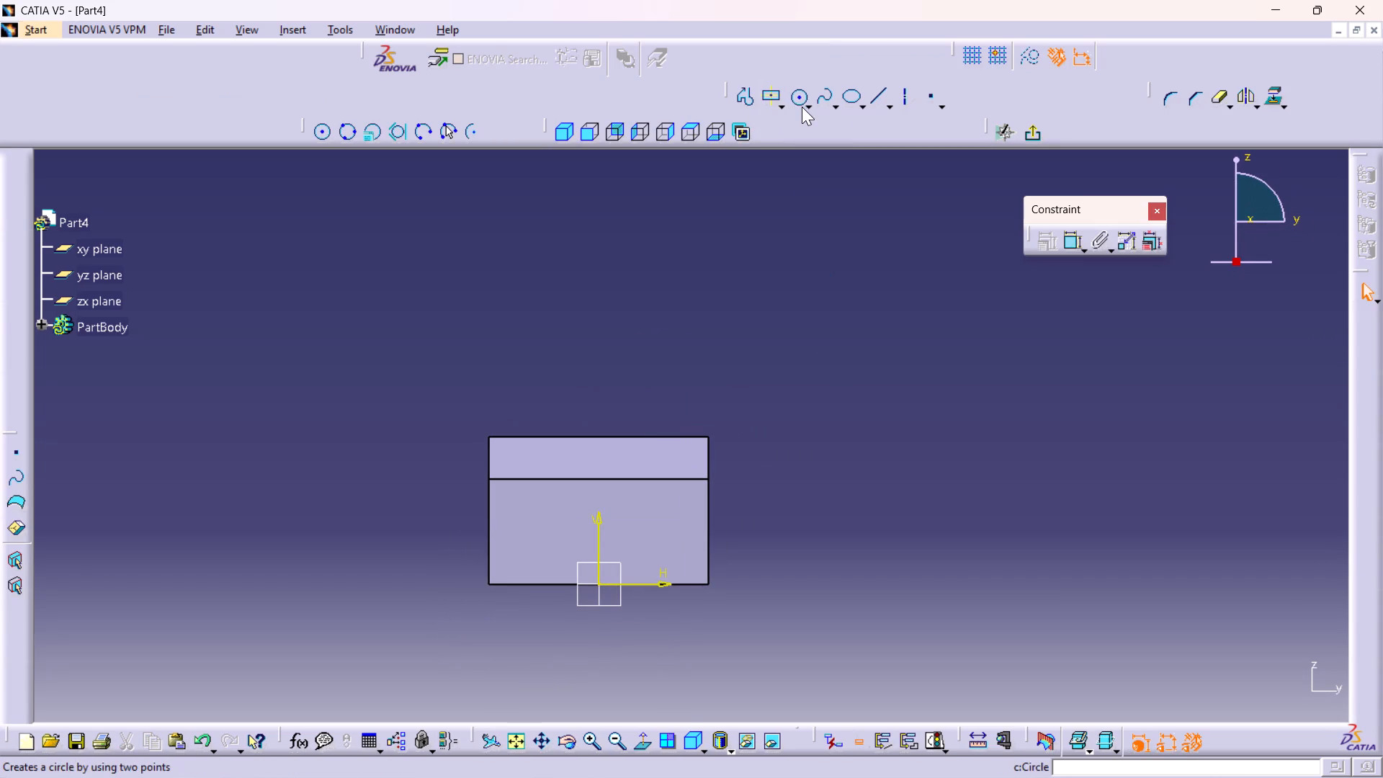
left_click(804, 98)
middle_click(851, 399)
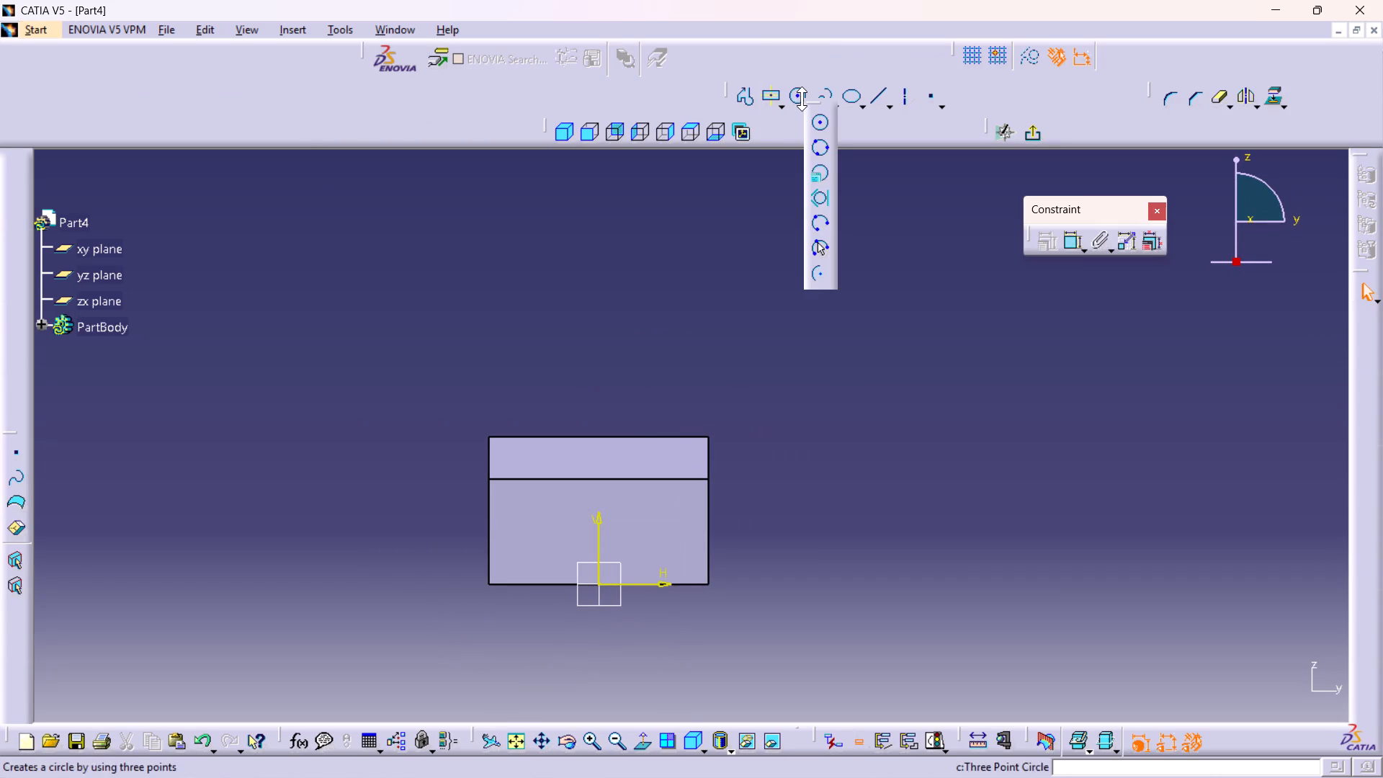
left_click(741, 258)
double_click(799, 94)
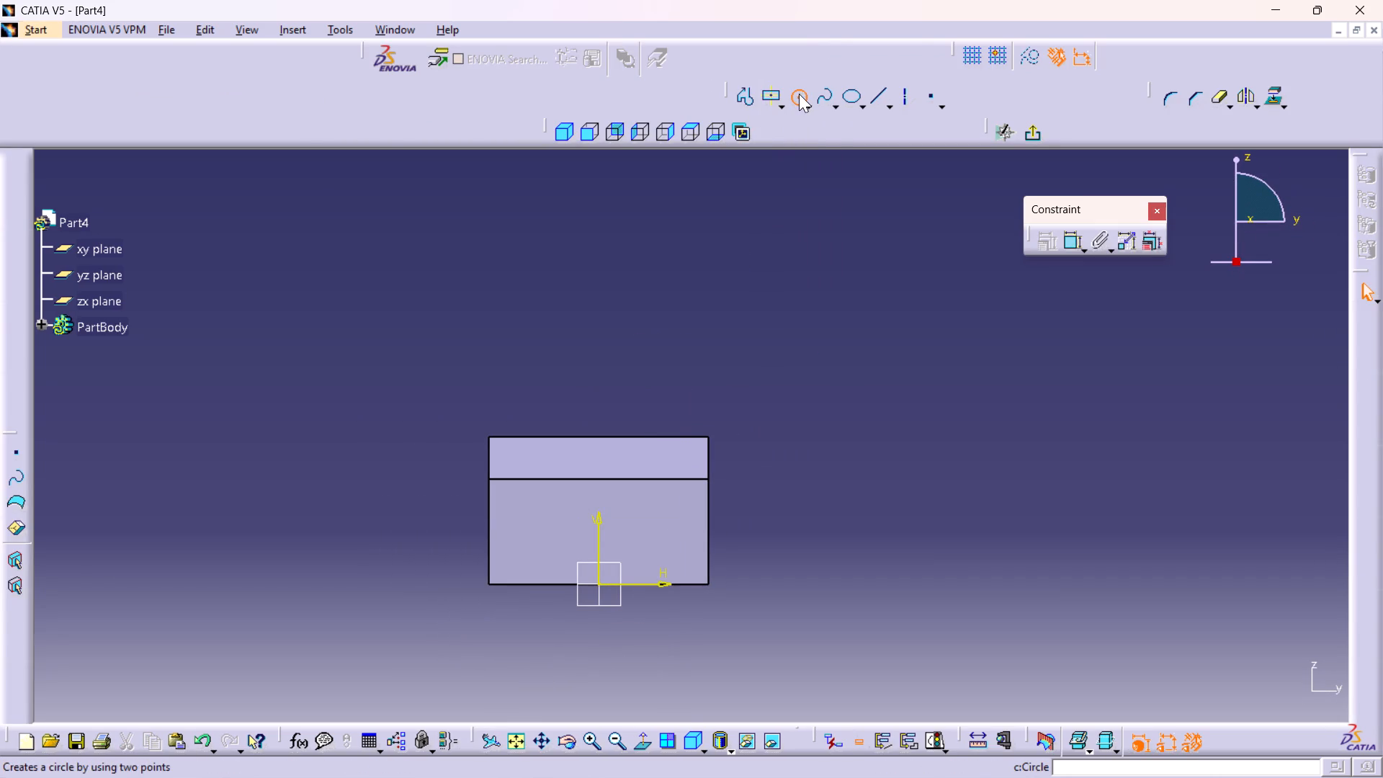
middle_click_drag(780, 403, 869, 290)
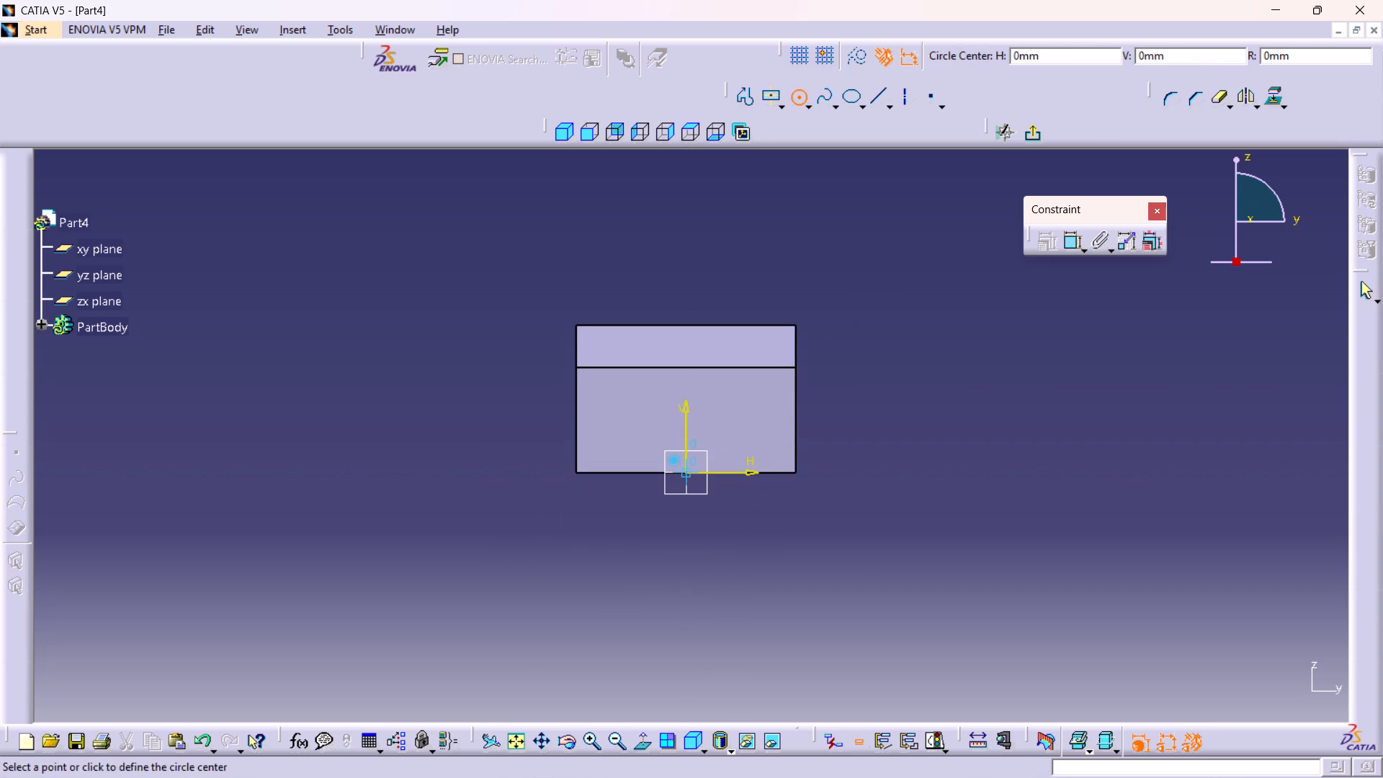
left_click(684, 474)
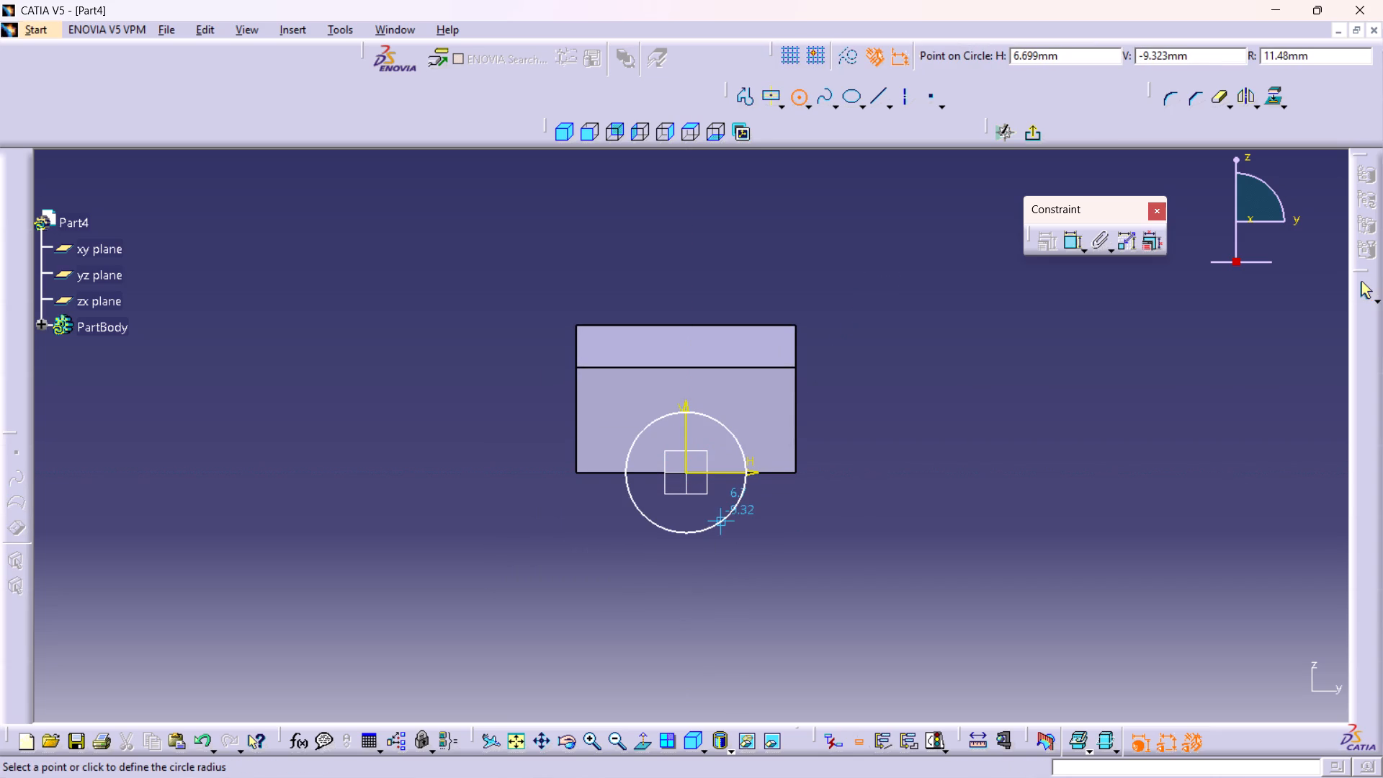
left_click(722, 524)
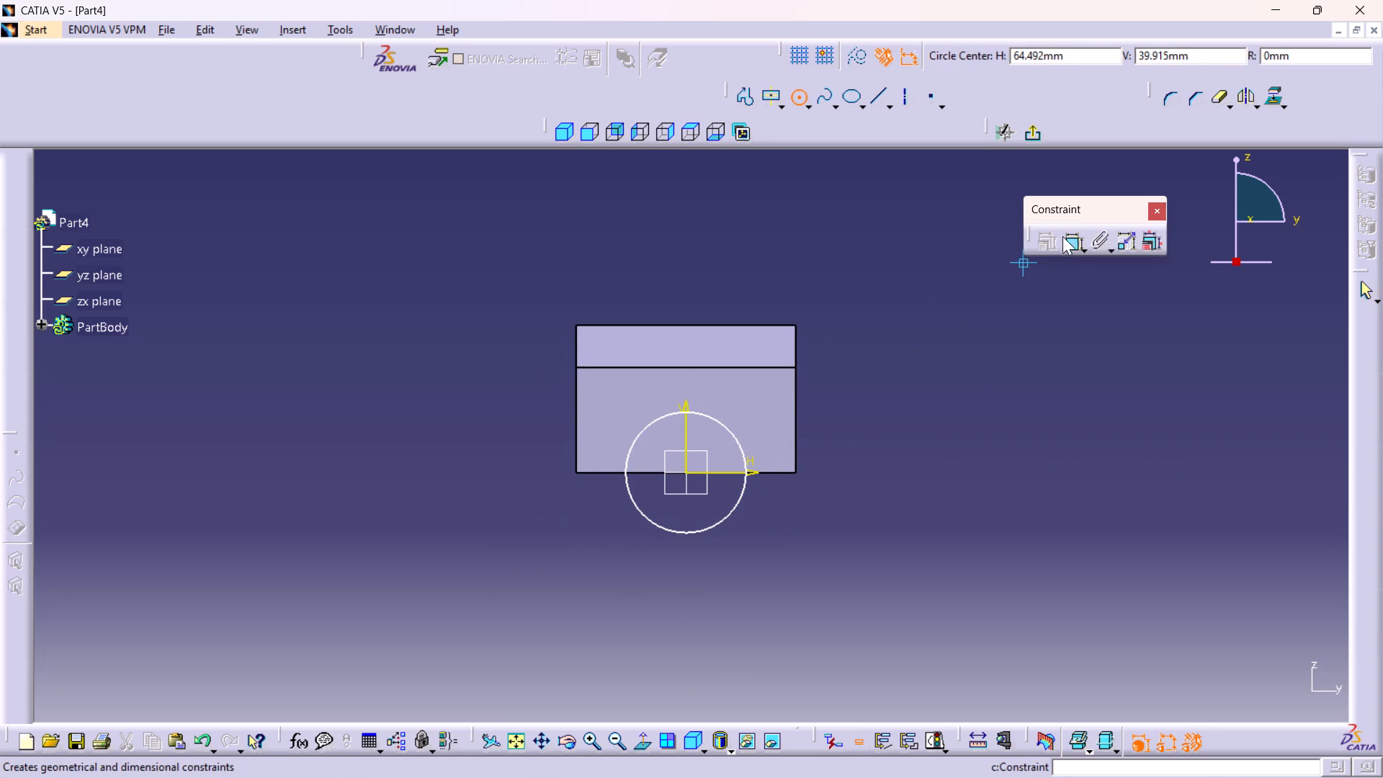
Dimension the circle and set its diameter to 24 mm.
double_click(1065, 244)
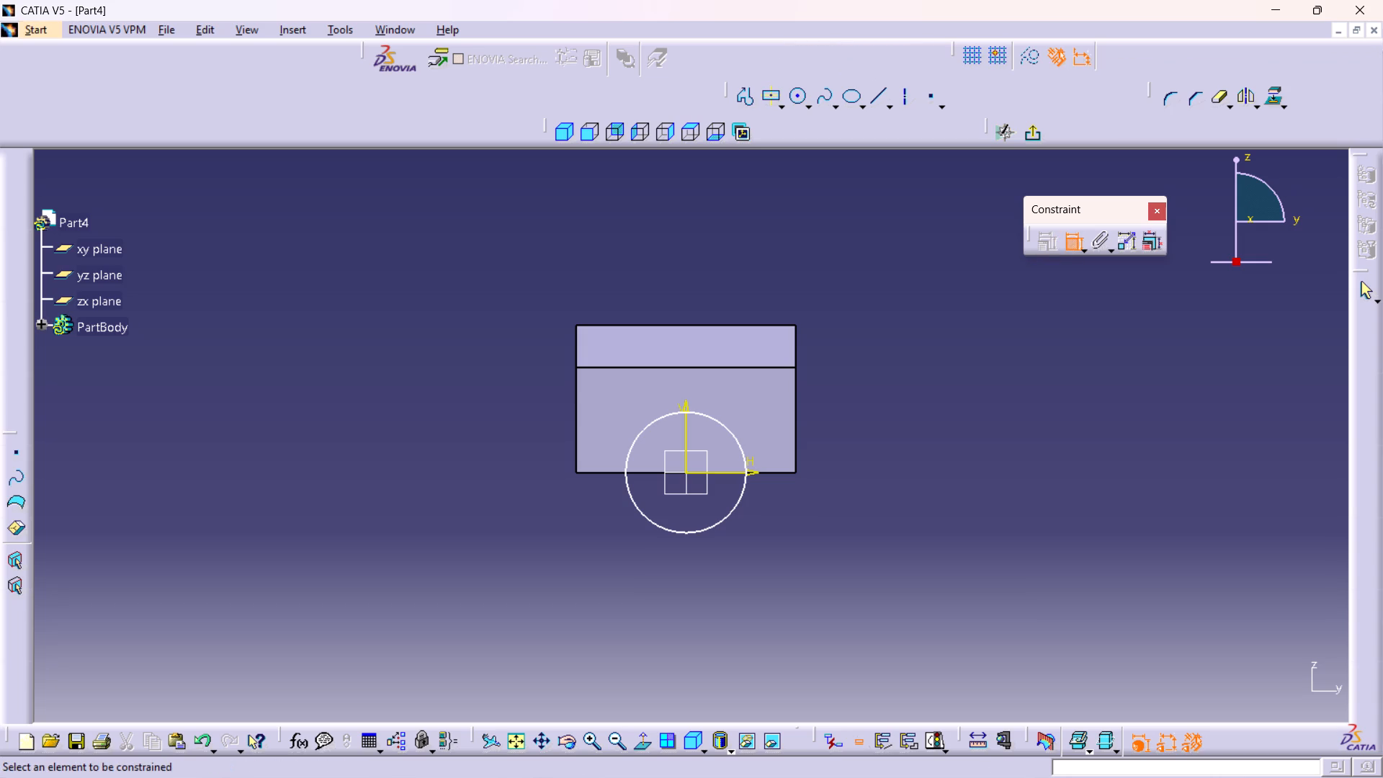
left_click(740, 498)
left_click(826, 562)
double_click(831, 552)
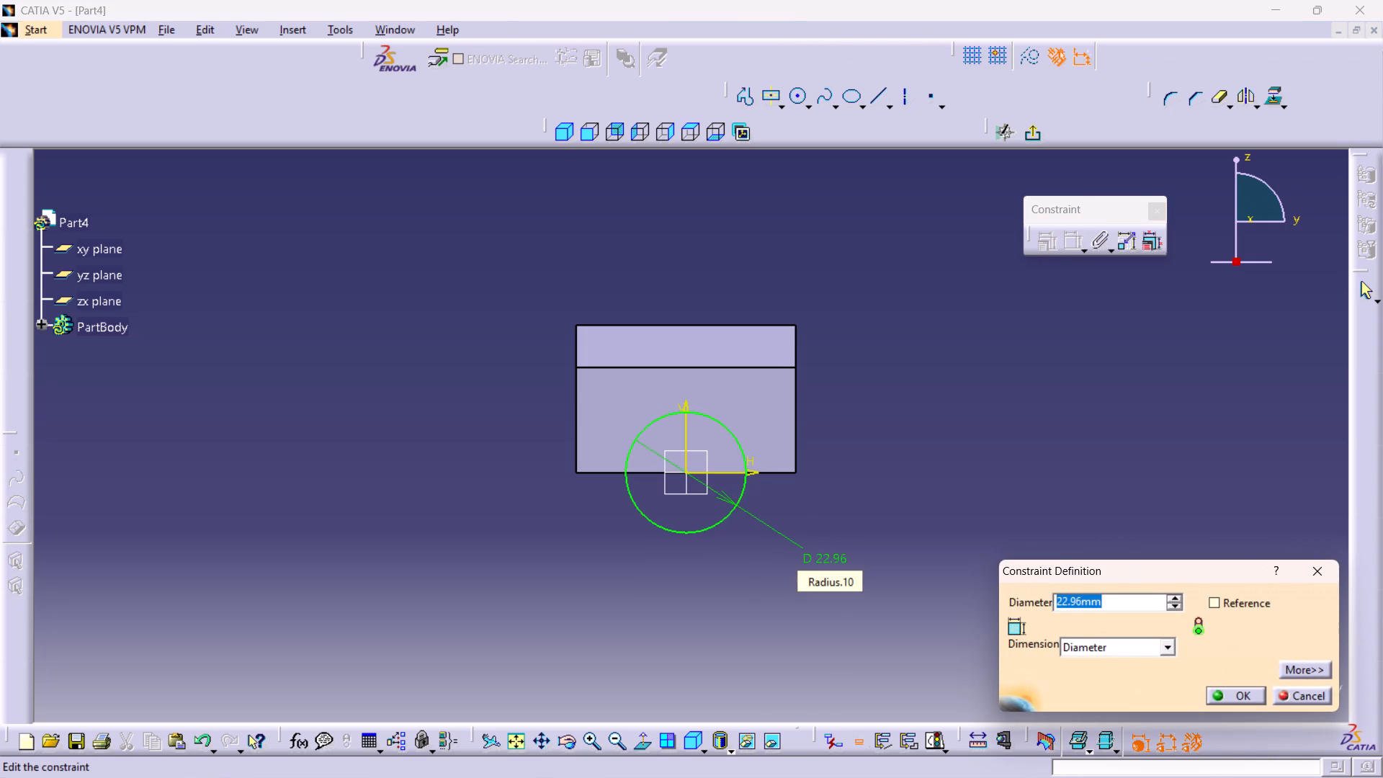
type("24")
key("Return")
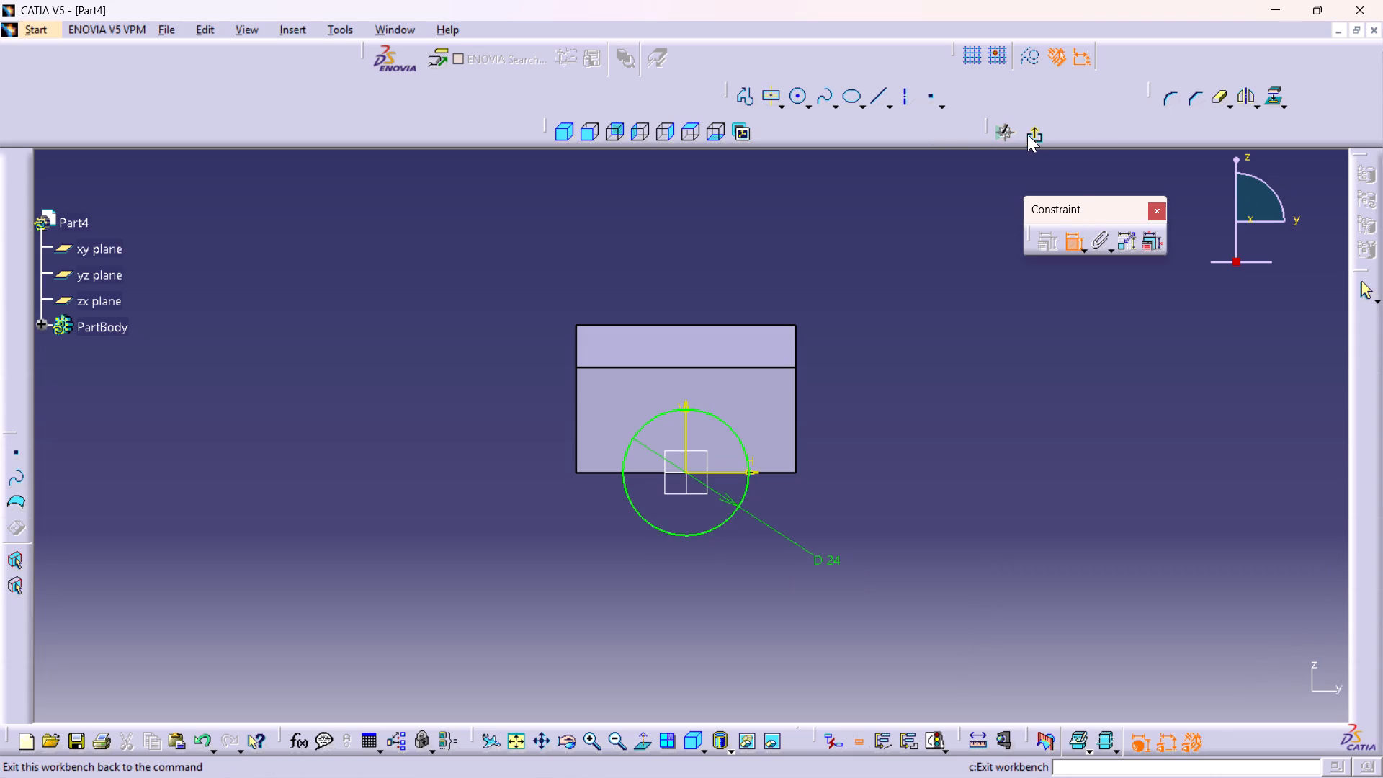
Exit the sketch and cut the circle through the block as a pocket with the limit type Up to last.
left_click(1035, 128)
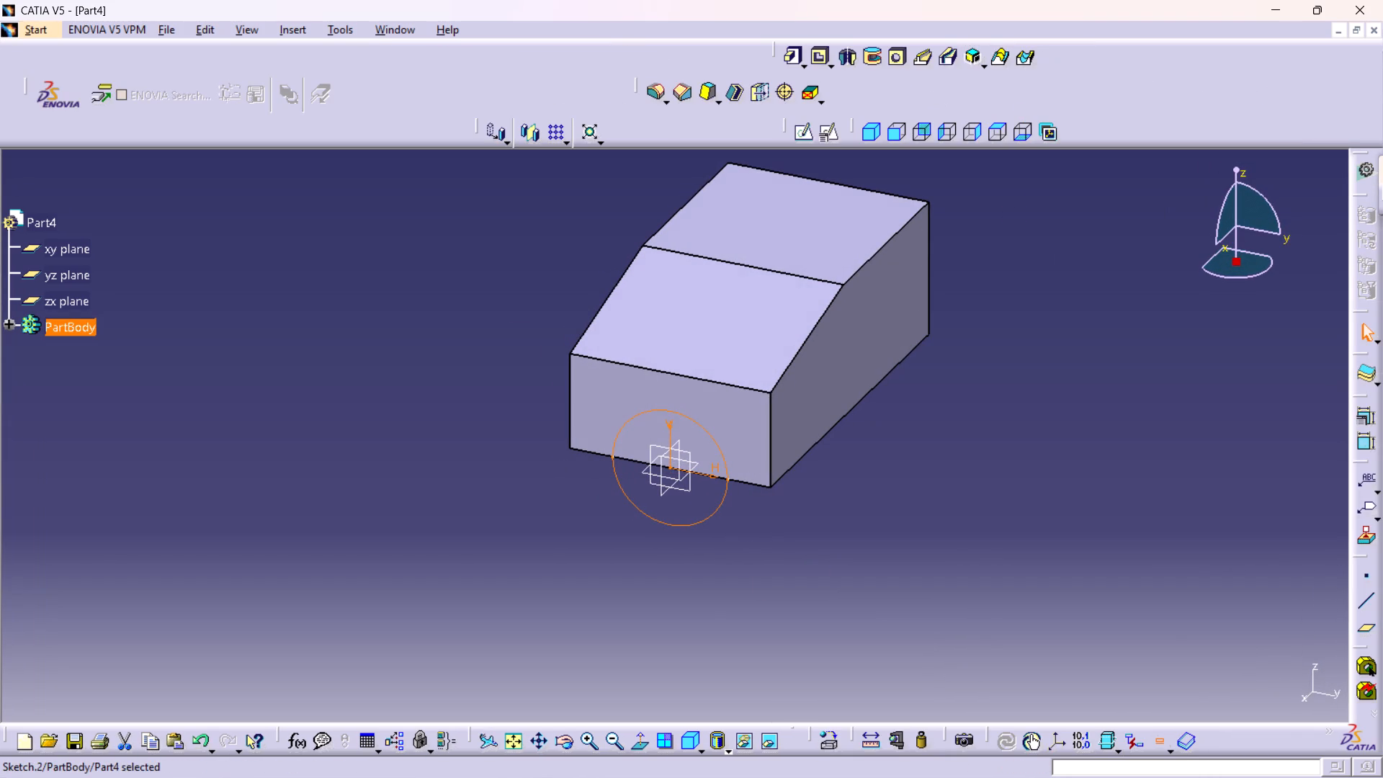
middle_click_drag(1065, 435, 1024, 464)
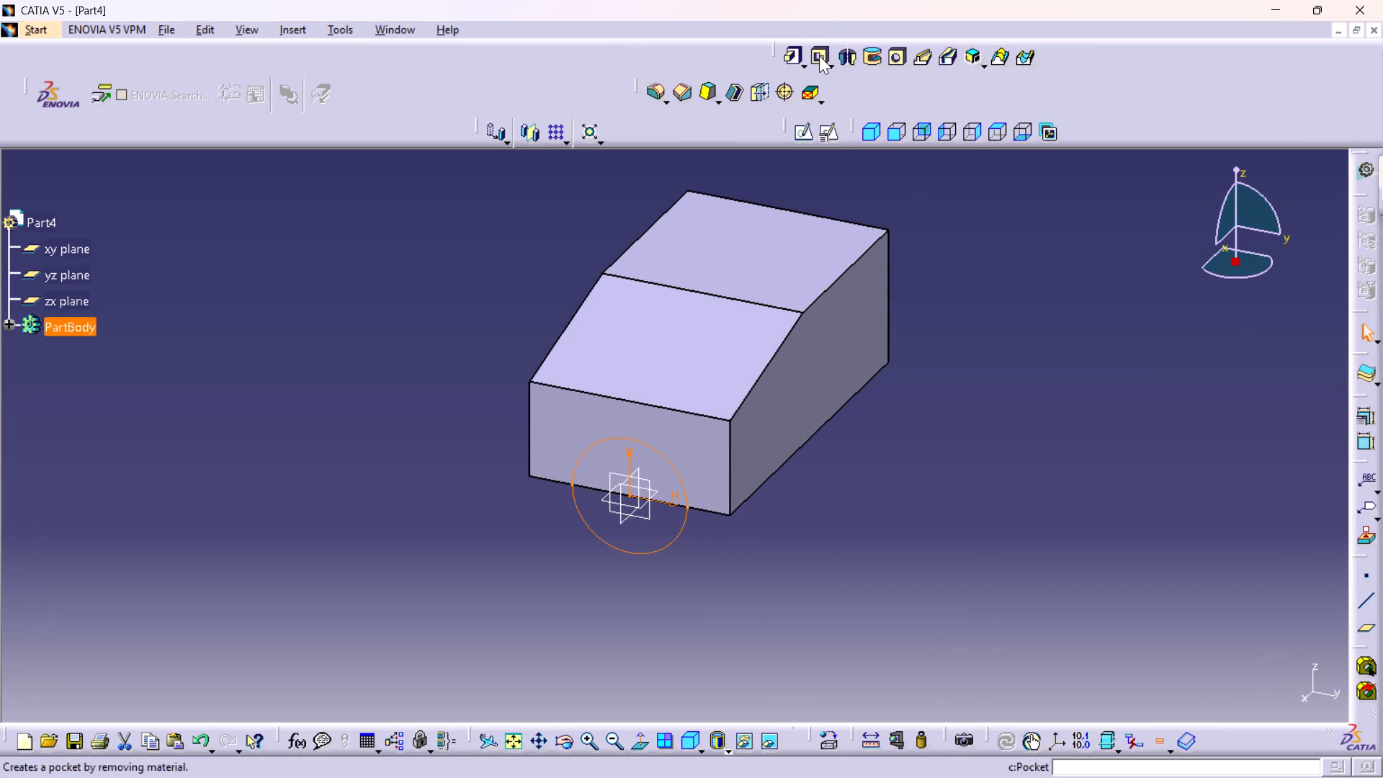
left_click(819, 55)
left_click(1243, 321)
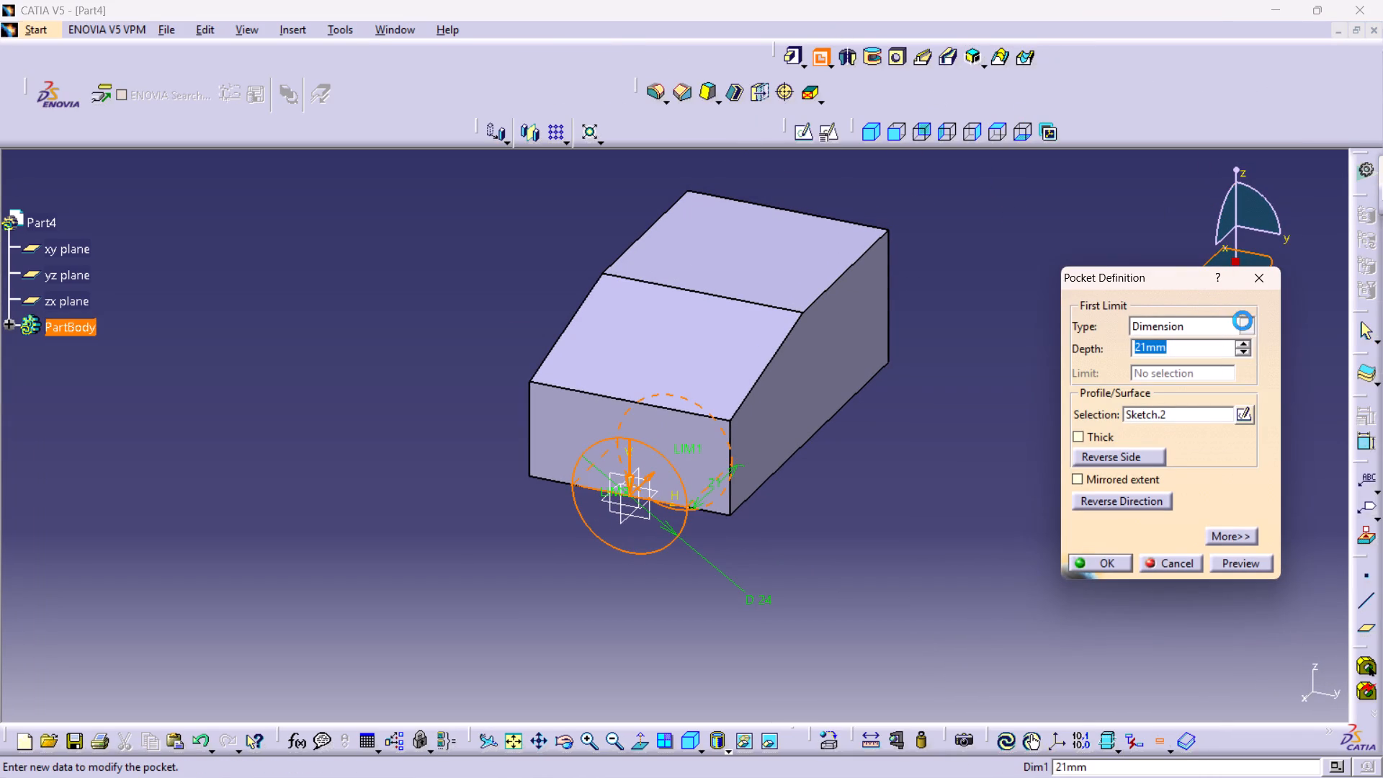
left_click(1168, 365)
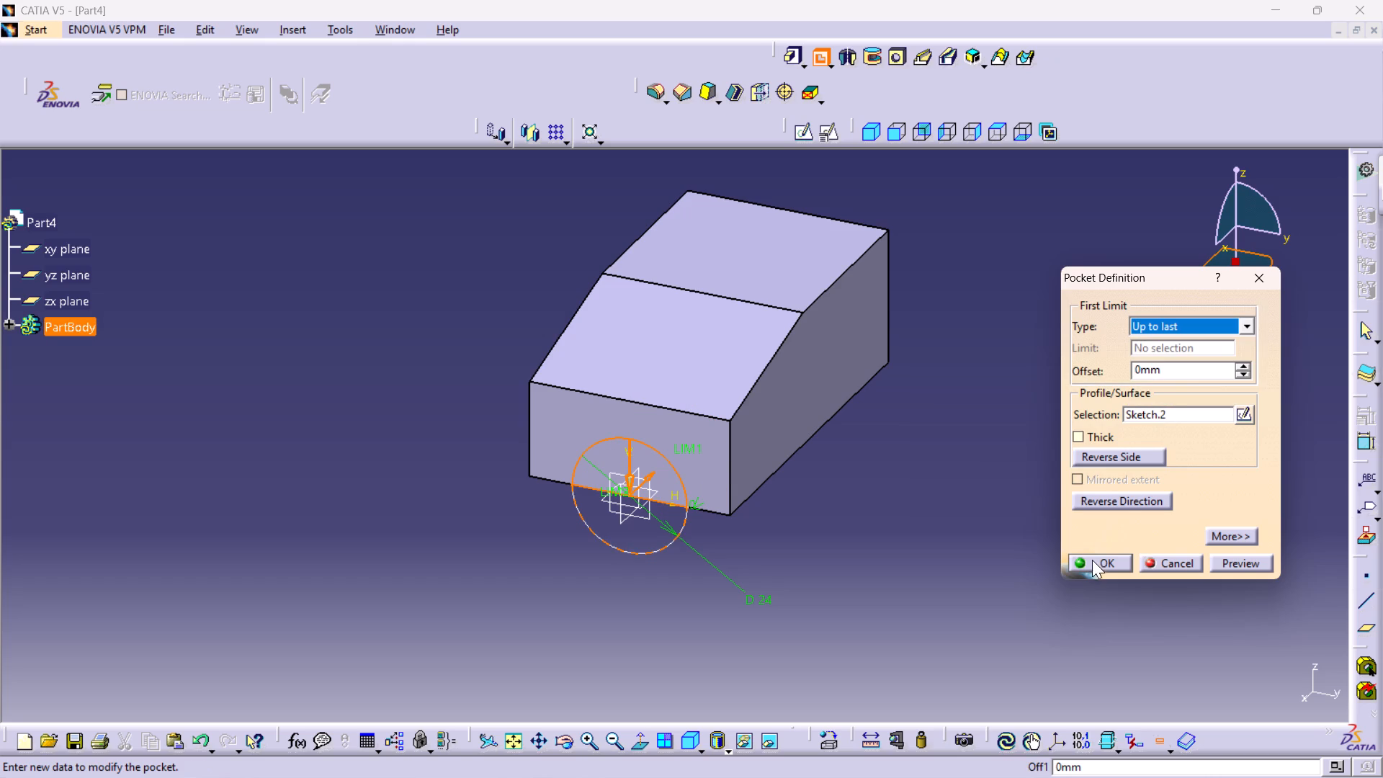
left_click(1092, 562)
left_click(966, 529)
Examine the block and its arched cut from several angles, ending in an isometric view.
middle_click_drag(970, 495, 578, 587)
right_click_drag(970, 495, 529, 463)
middle_click_drag(639, 310, 999, 367)
right_click_drag(639, 310, 999, 367)
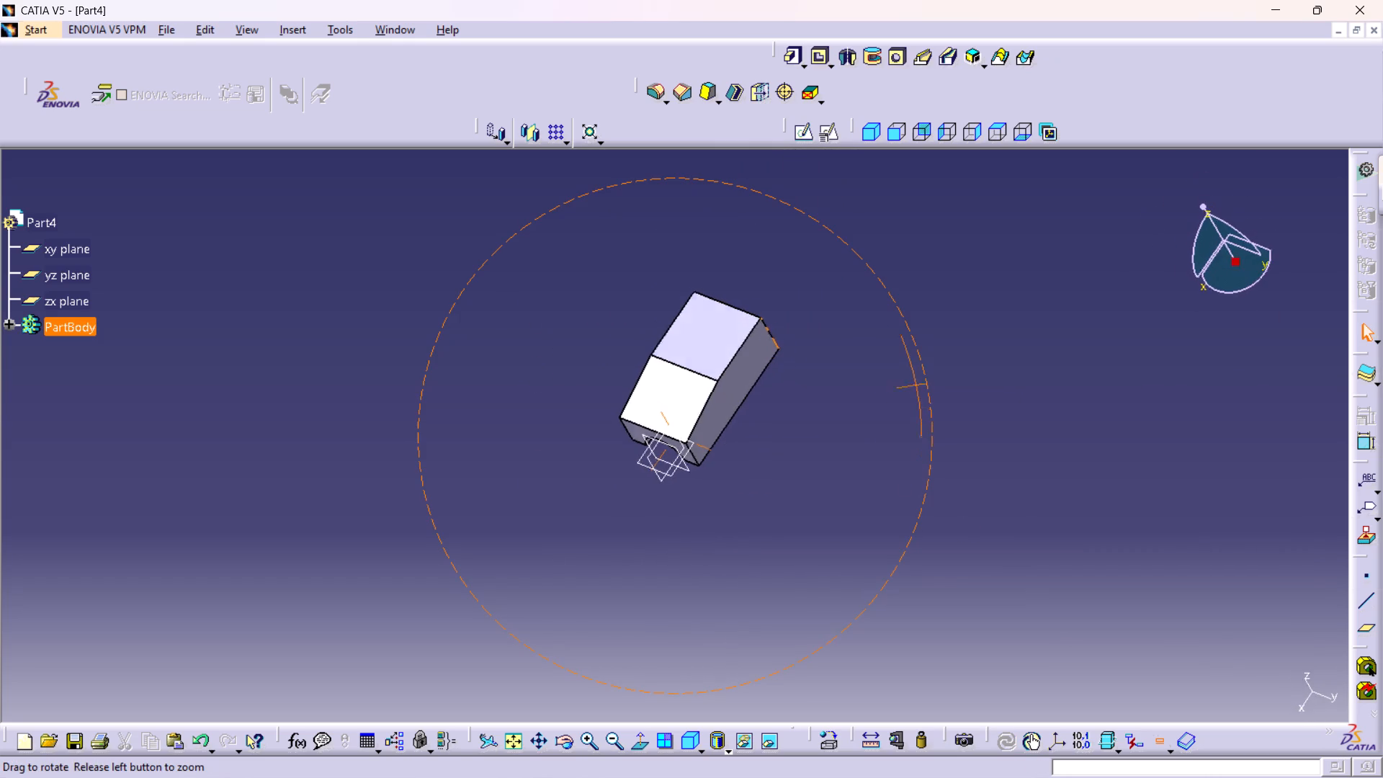
right_click_drag(999, 367, 998, 361)
middle_click_drag(999, 367, 997, 361)
middle_click_drag(799, 389, 774, 496)
scroll(774, 496, "up", 1)
middle_click_drag(735, 480, 728, 400)
right_click_drag(735, 479, 728, 400)
middle_click_drag(780, 522, 729, 366)
right_click(780, 522)
middle_click_drag(786, 636, 763, 482)
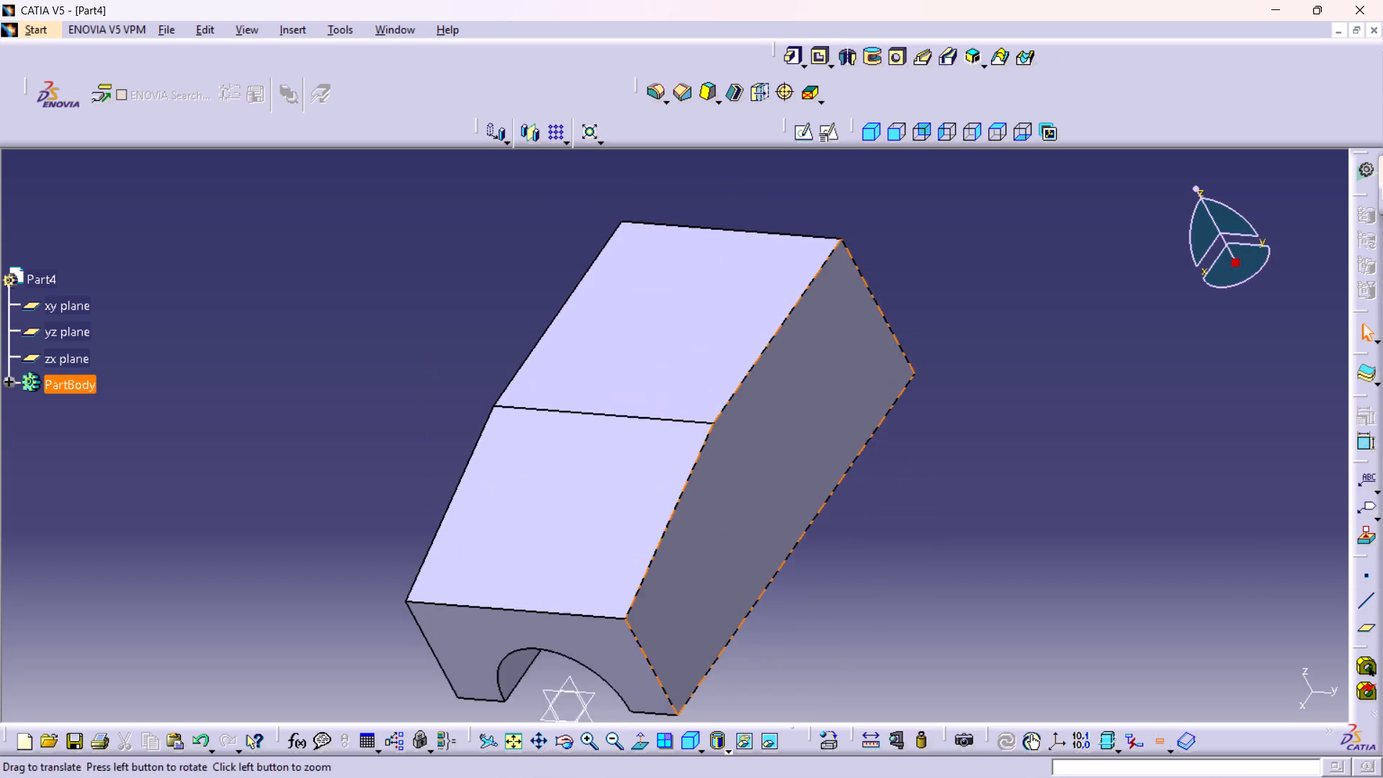
middle_click_drag(763, 482, 763, 463)
left_click(694, 741)
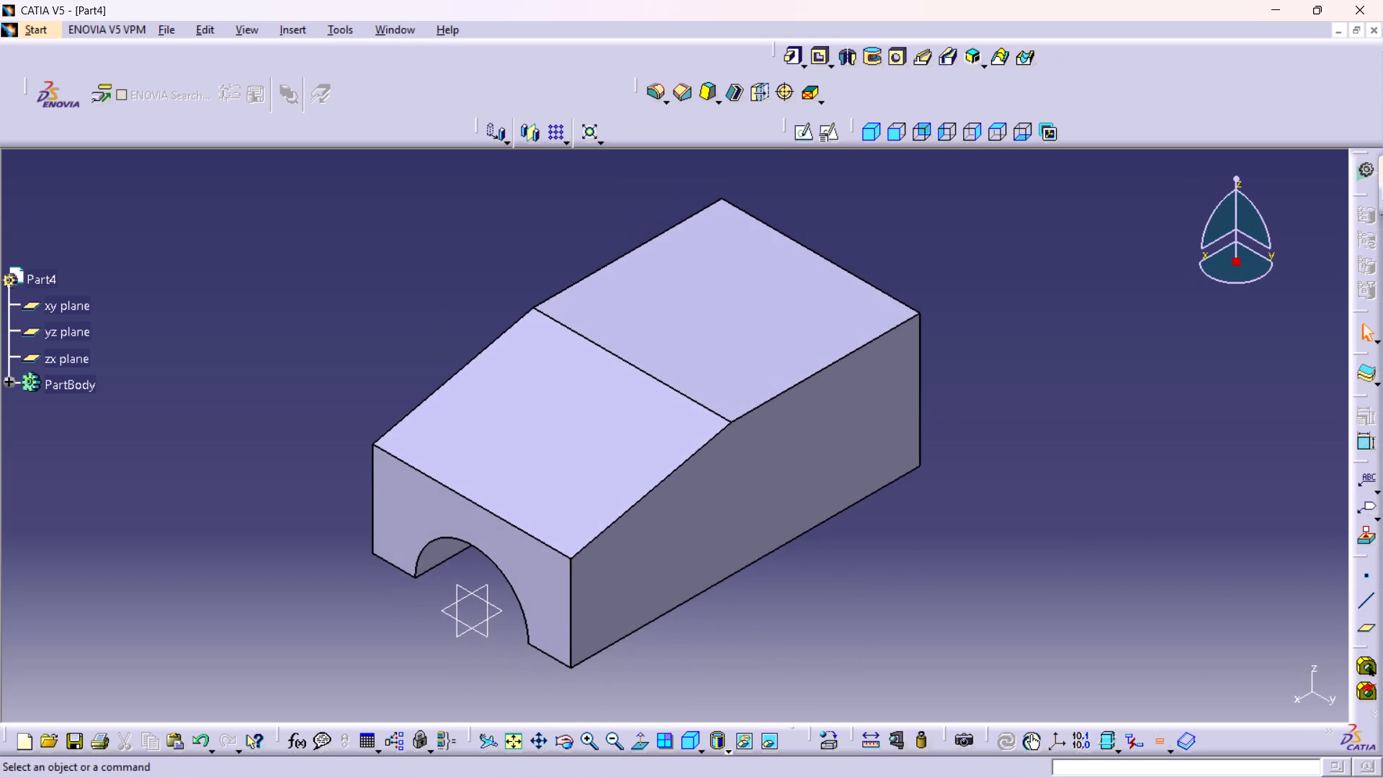
middle_click_drag(862, 572, 874, 617)
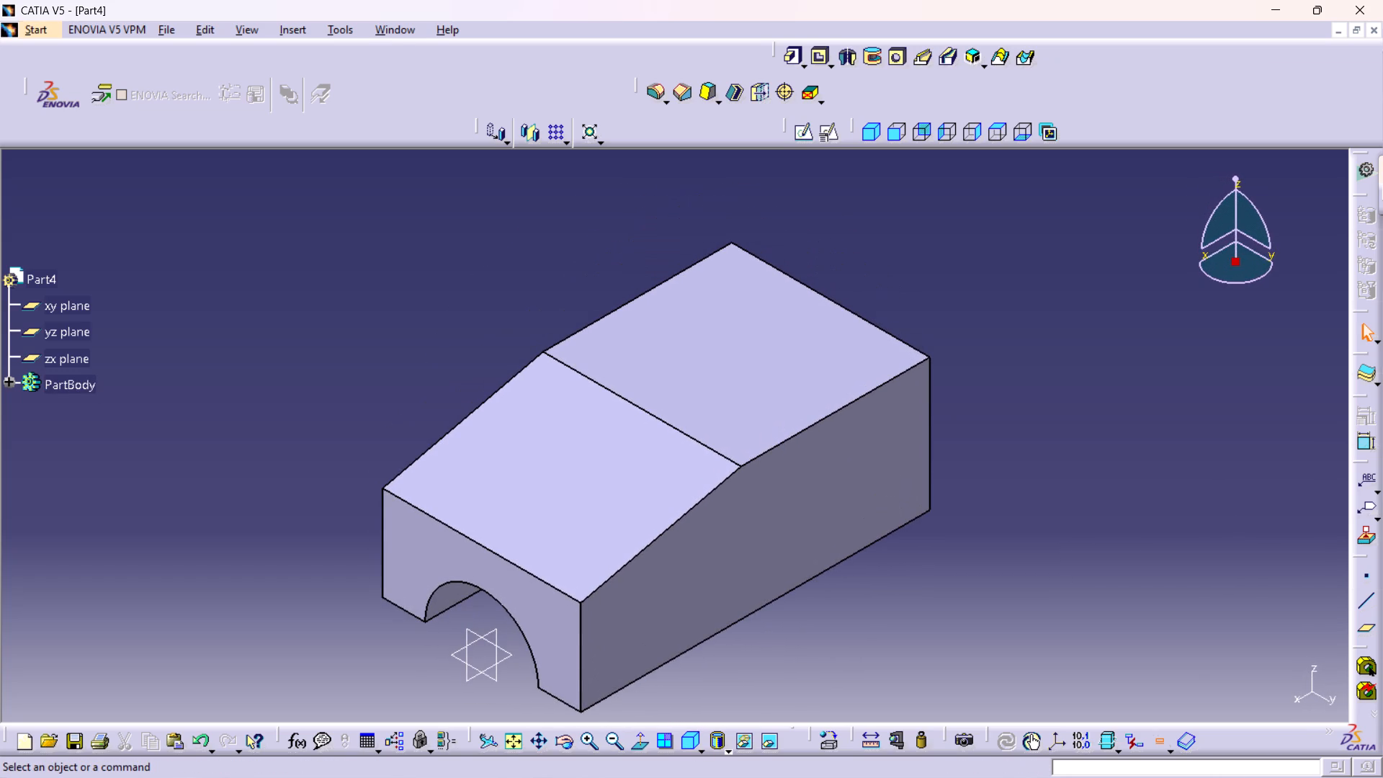
Sketch a centred rectangle of about 21 by 19 mm in the middle of the block's flat top face.
left_click(762, 394)
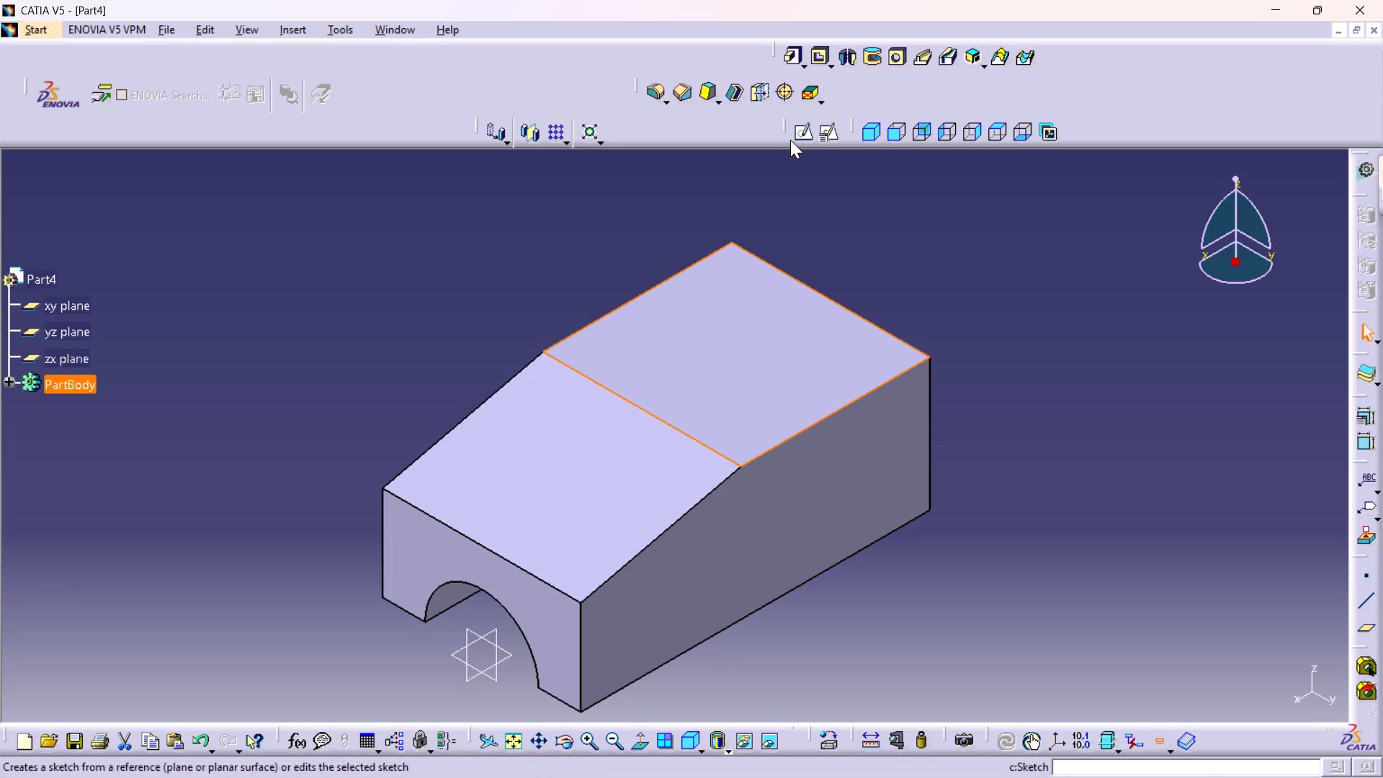
left_click(805, 133)
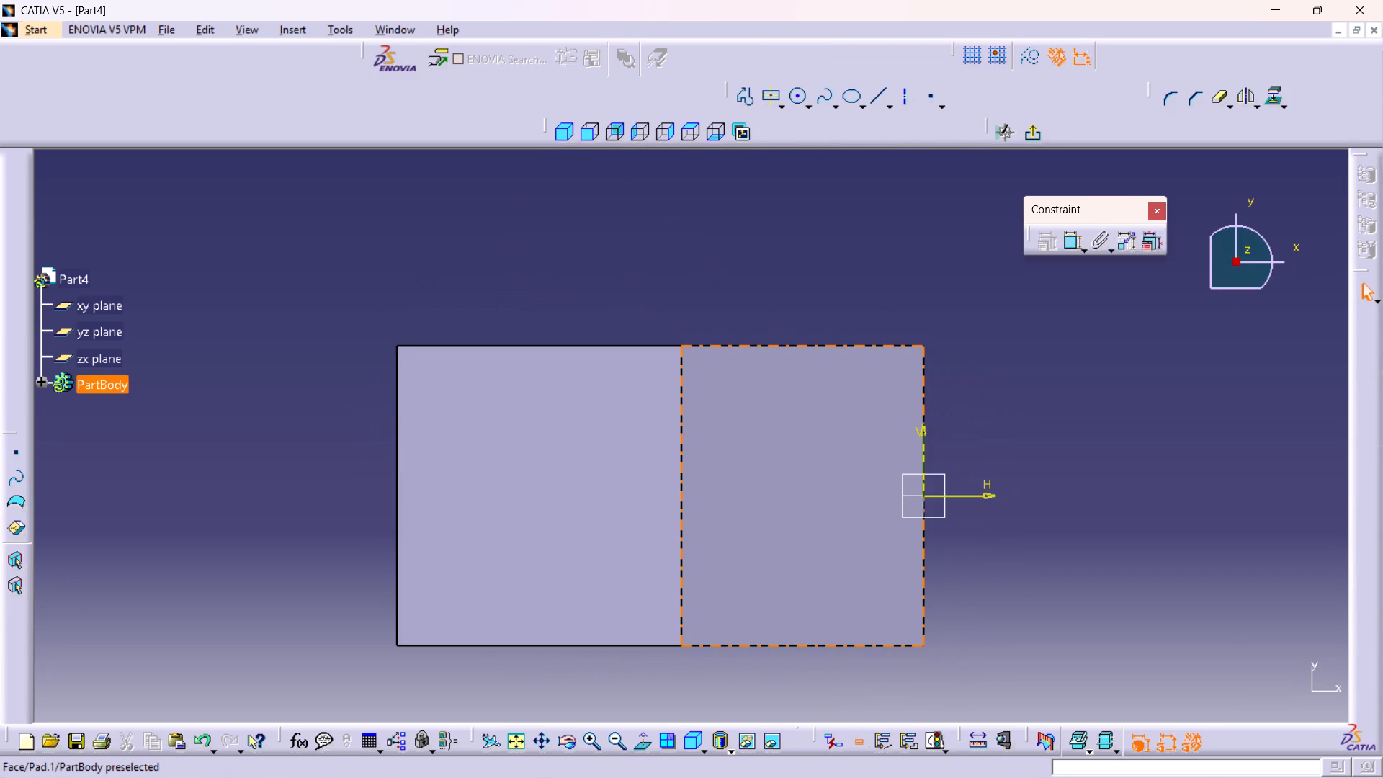
middle_click_drag(743, 497, 890, 470)
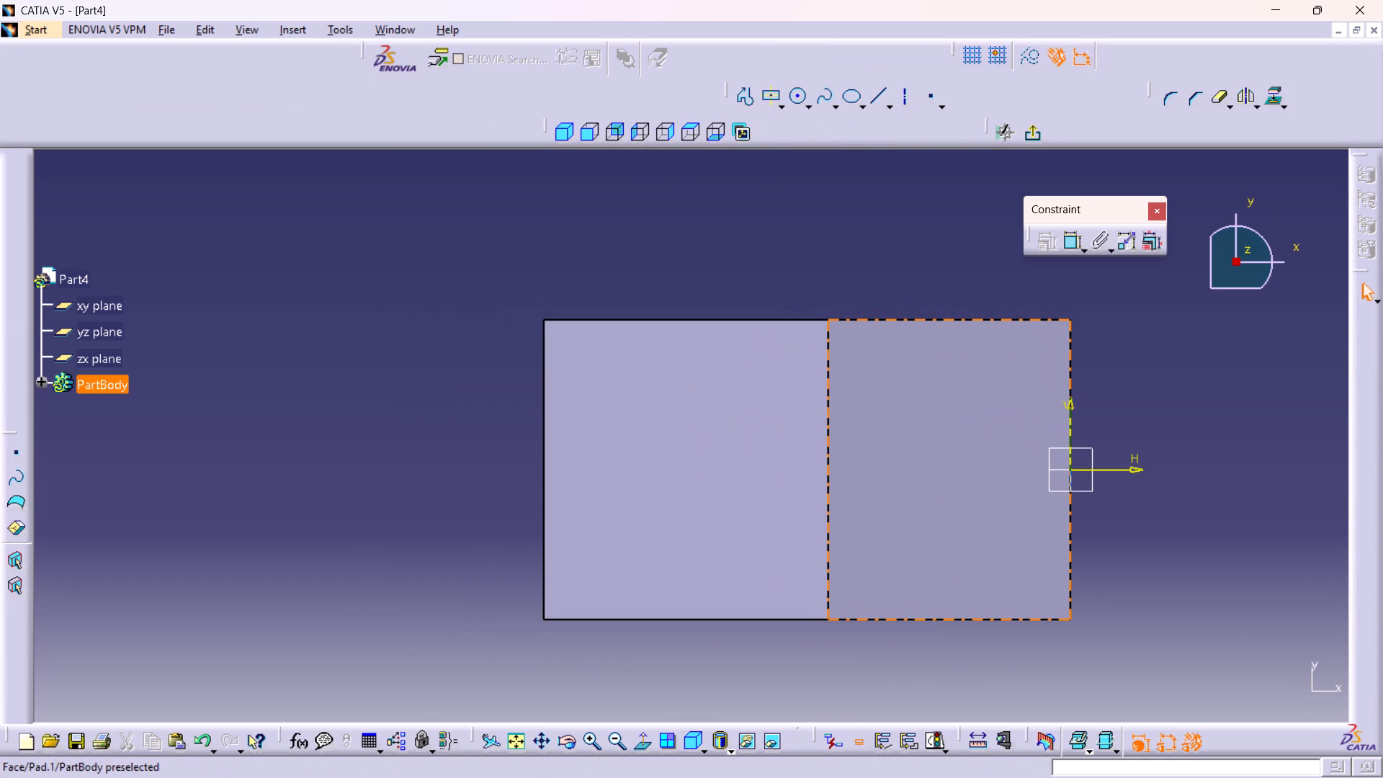
double_click(748, 94)
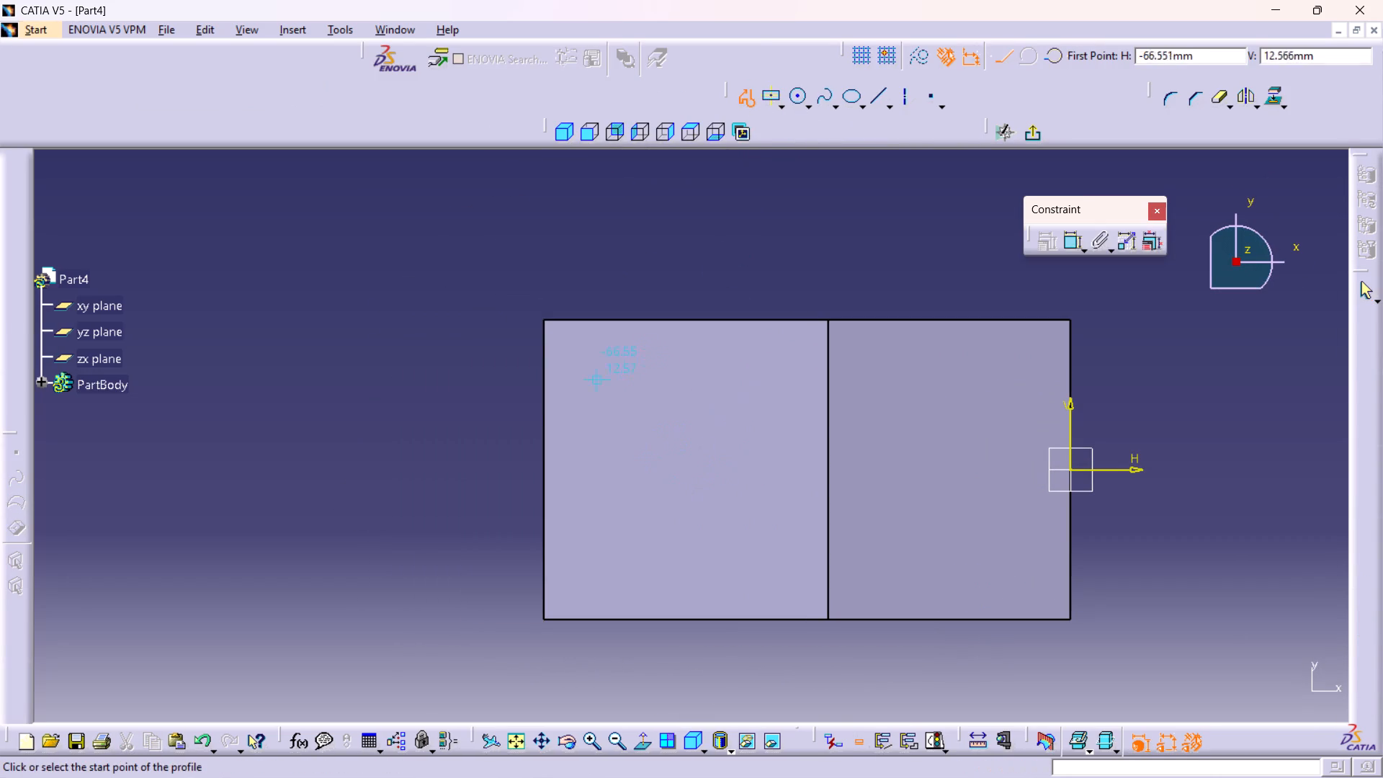
left_click(769, 93)
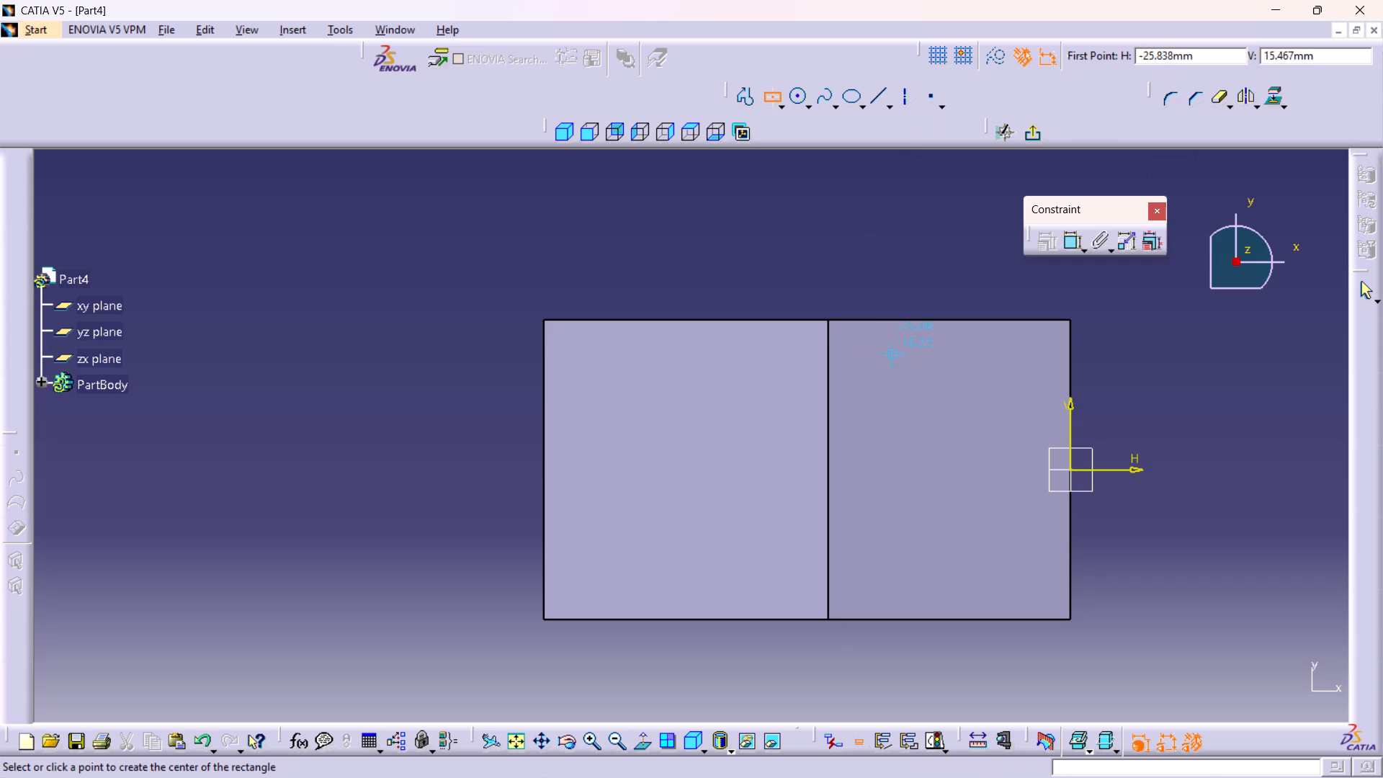
left_click_drag(684, 470, 684, 475)
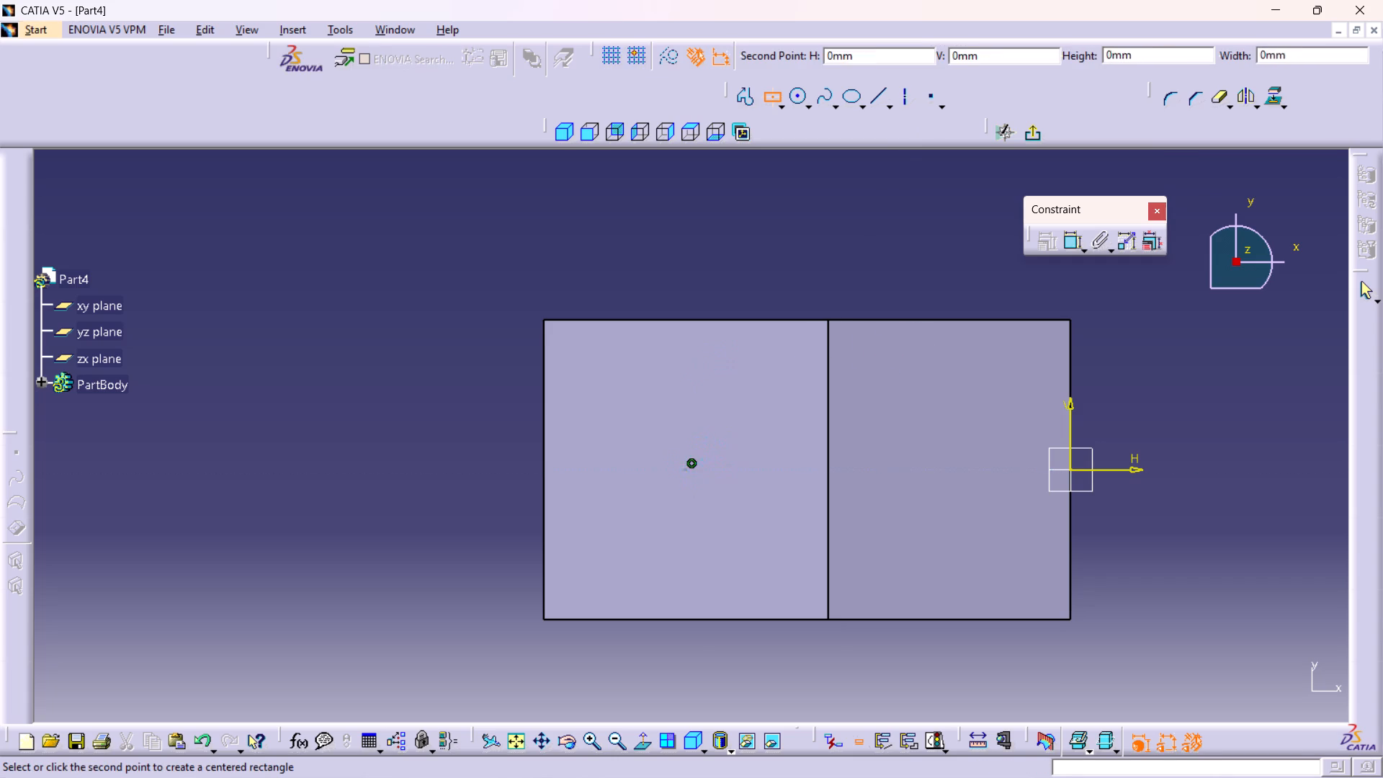
left_click_drag(684, 475, 688, 482)
left_click(760, 538)
middle_click_drag(860, 455, 871, 390)
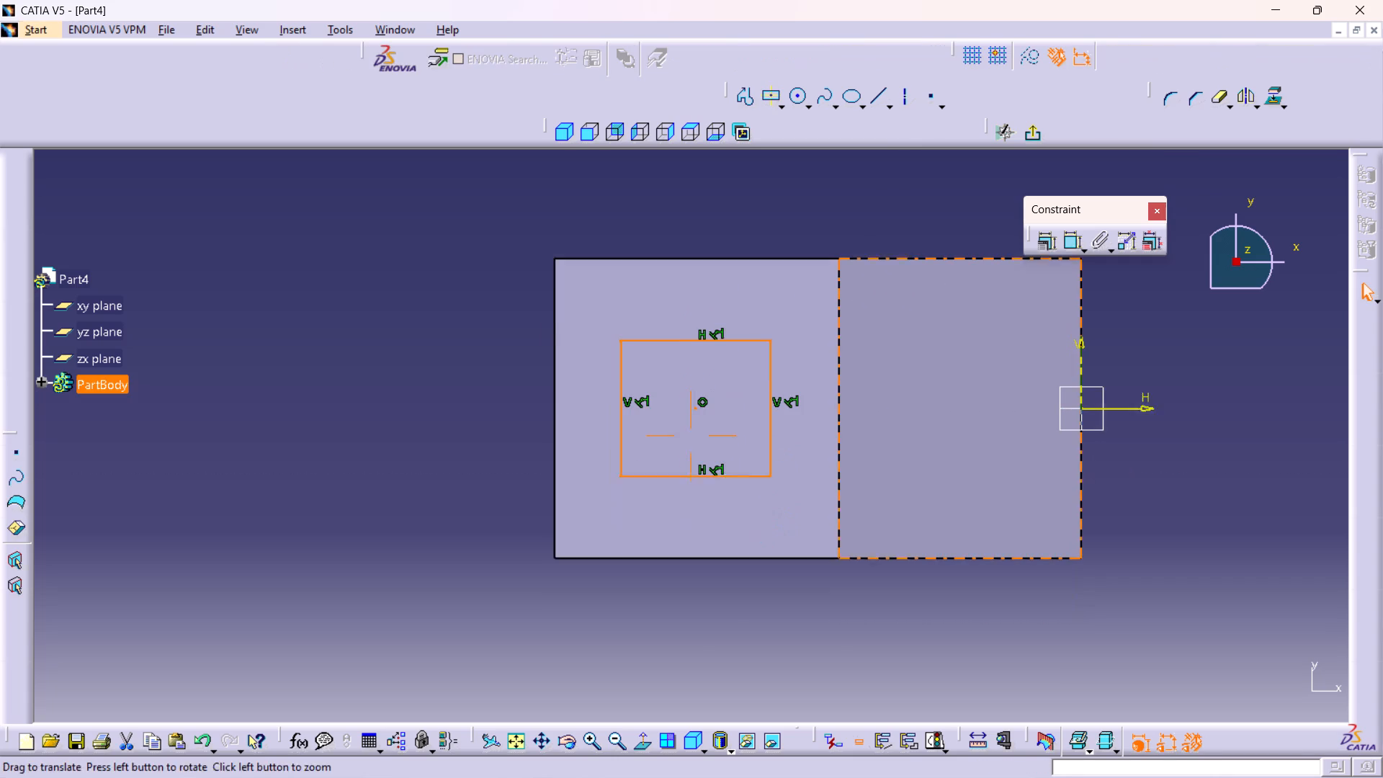
middle_click_drag(871, 390, 874, 382)
middle_click_drag(977, 318, 975, 334)
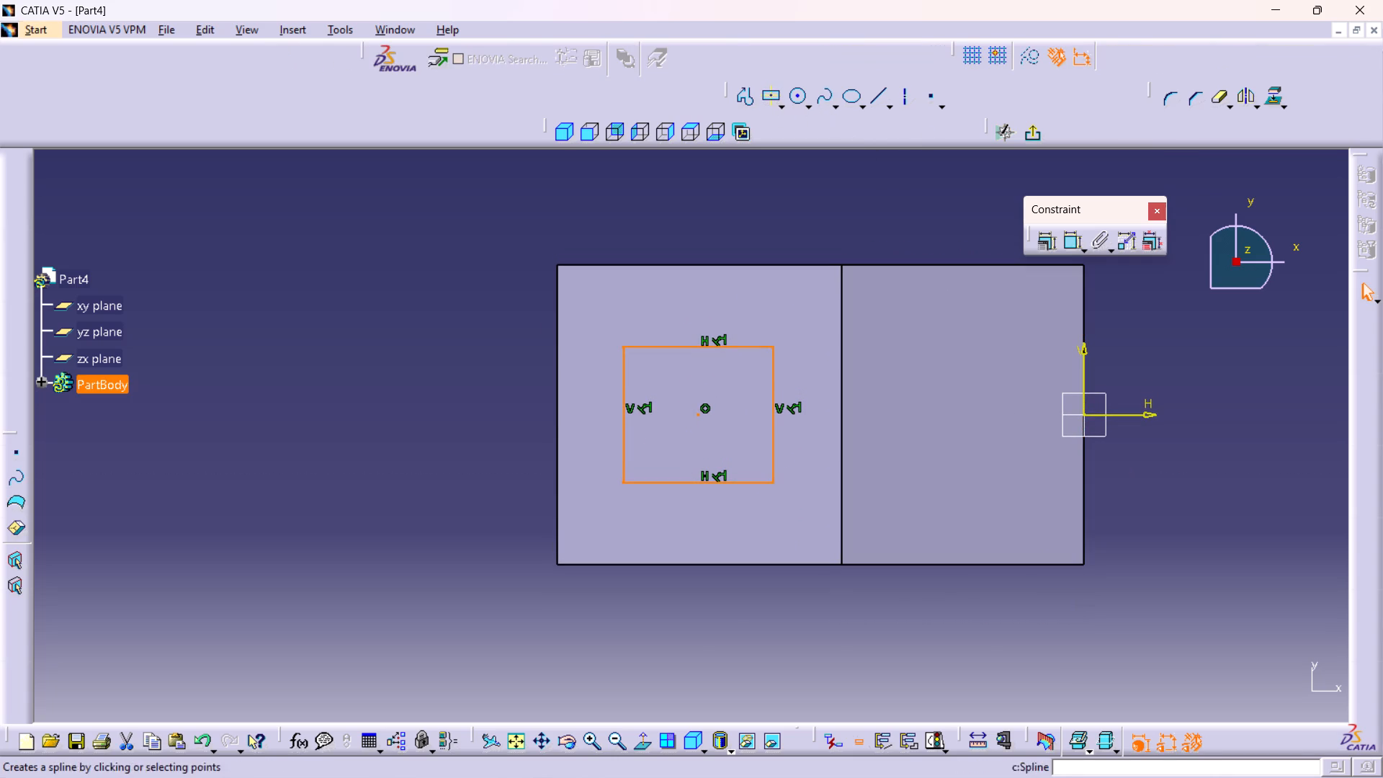
left_click_drag(914, 183, 921, 187)
Dimension the rectangle's vertical side and its horizontal side.
double_click(1065, 241)
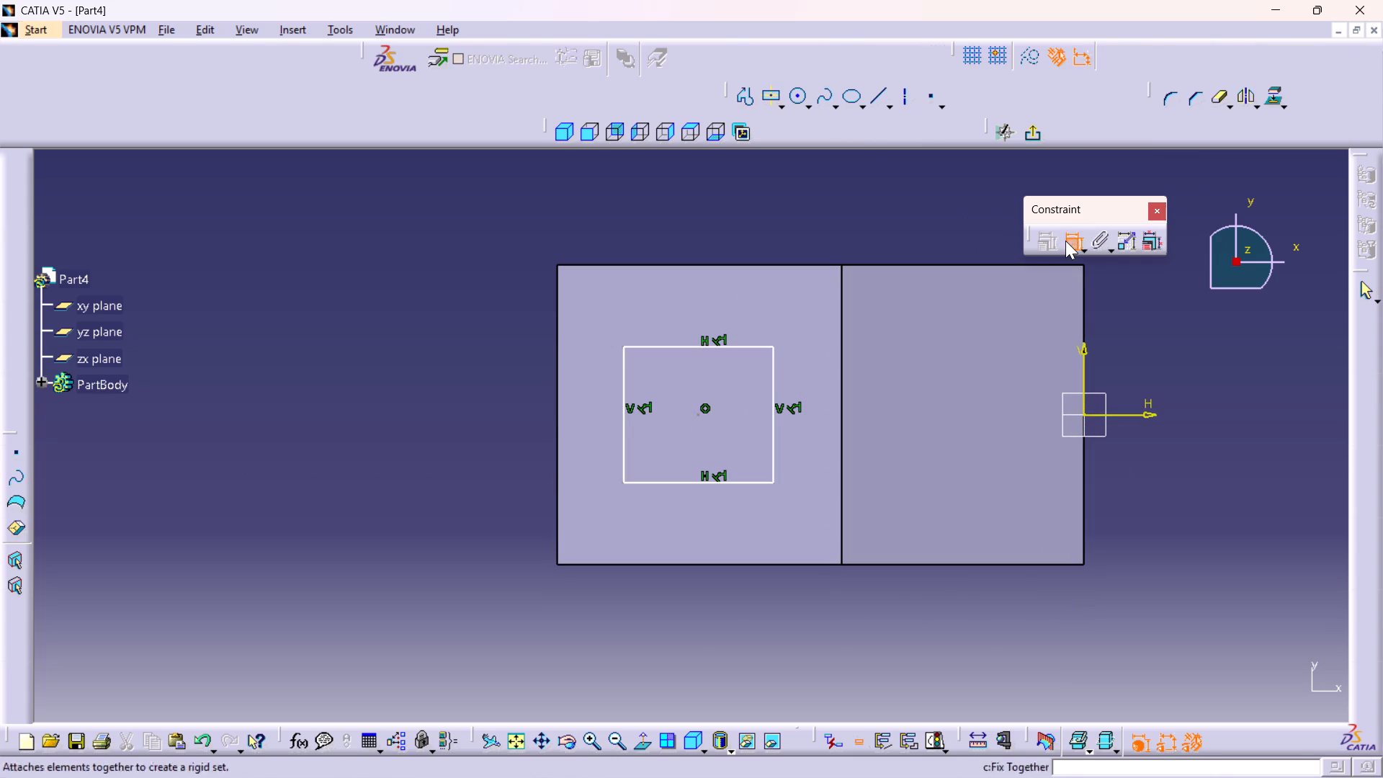
left_click_drag(627, 372, 622, 380)
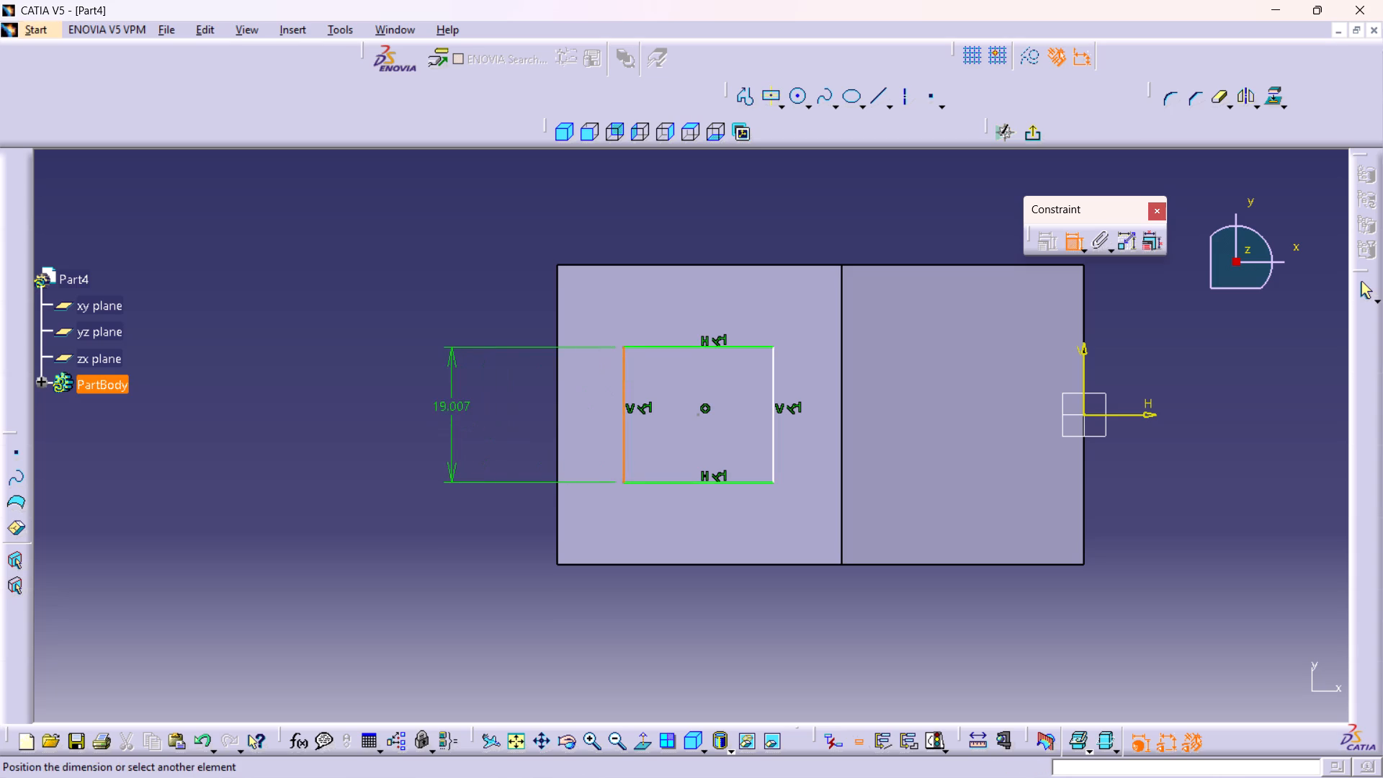
left_click(453, 411)
left_click(748, 349)
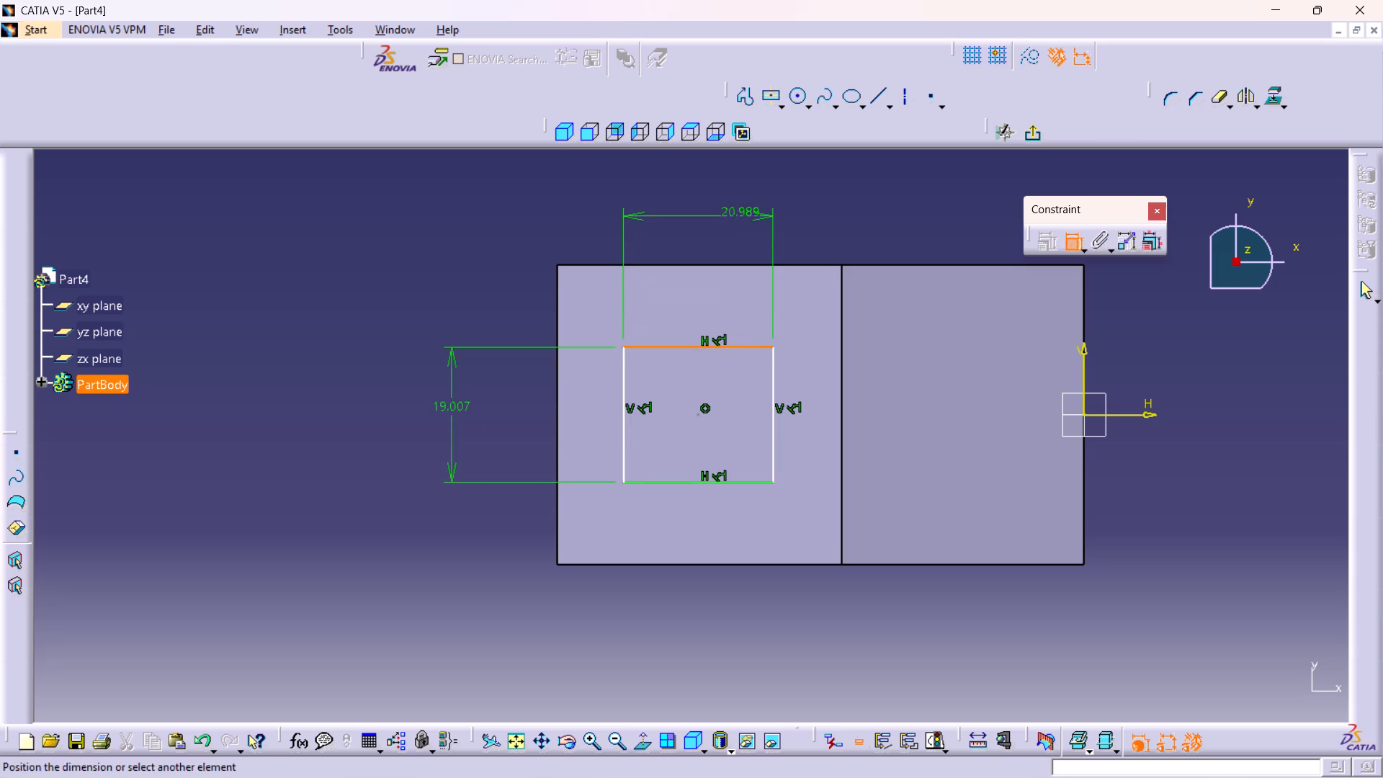
left_click(741, 215)
Constrain the rectangle's upper and lower horizontal sides to be symmetric about the sketch's H axis.
middle_click_drag(868, 219, 869, 248)
middle_click_drag(894, 389, 854, 328)
left_click(710, 313)
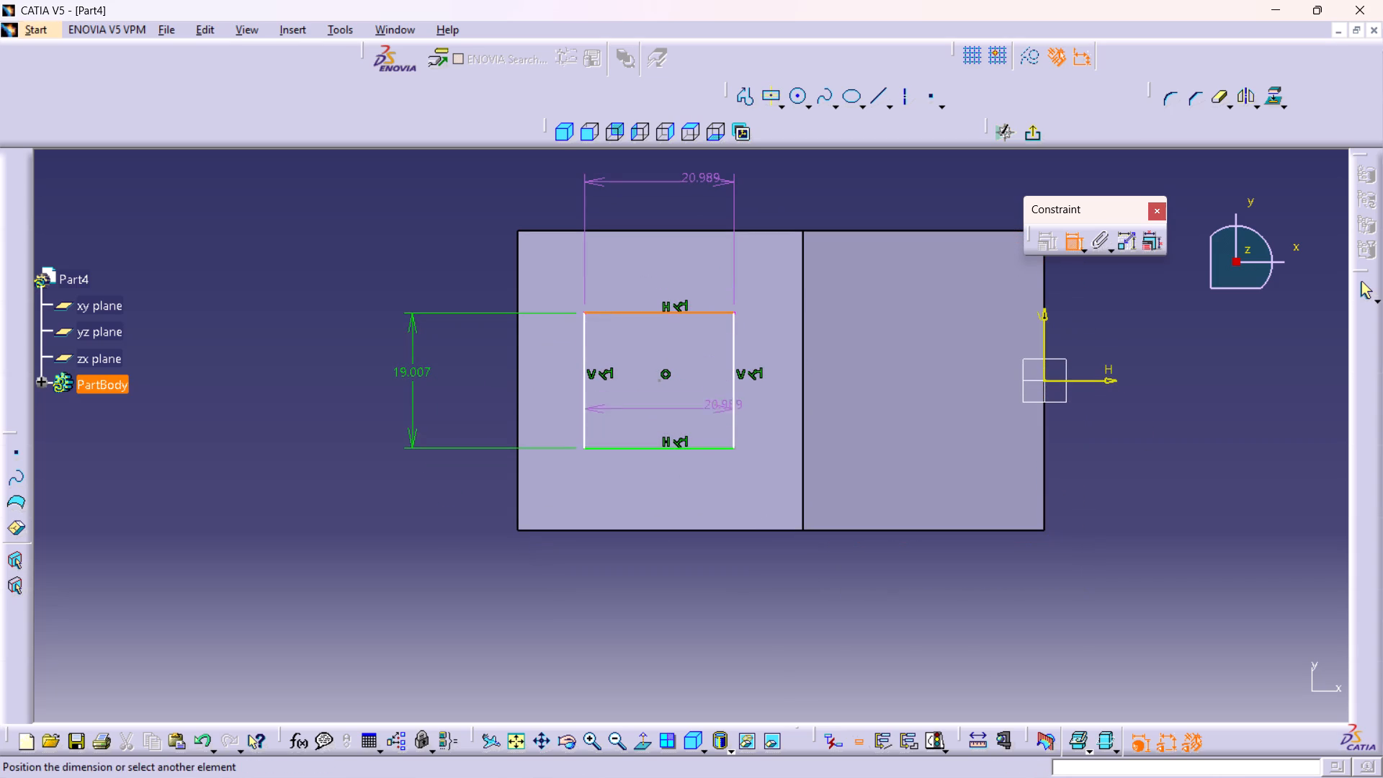
left_click(717, 450)
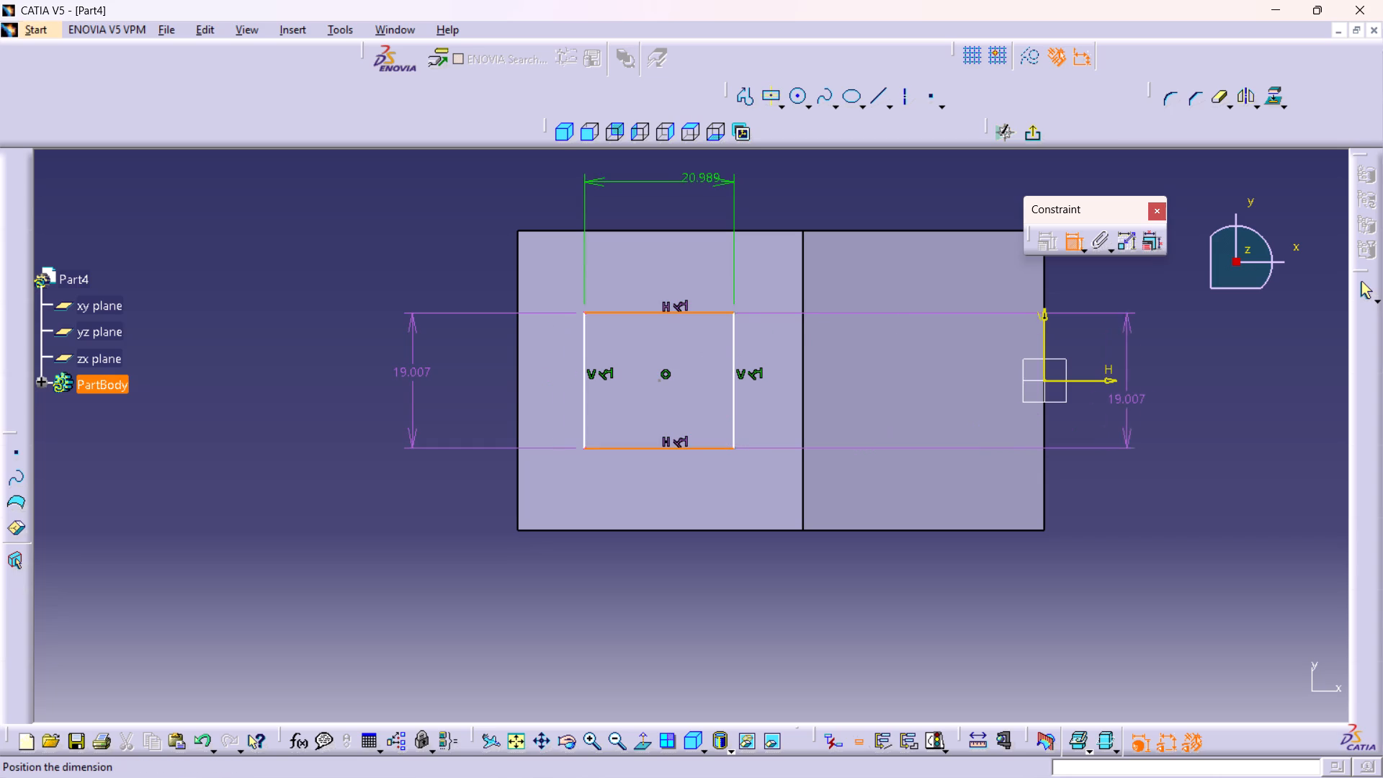
right_click(1138, 403)
left_click(1214, 581)
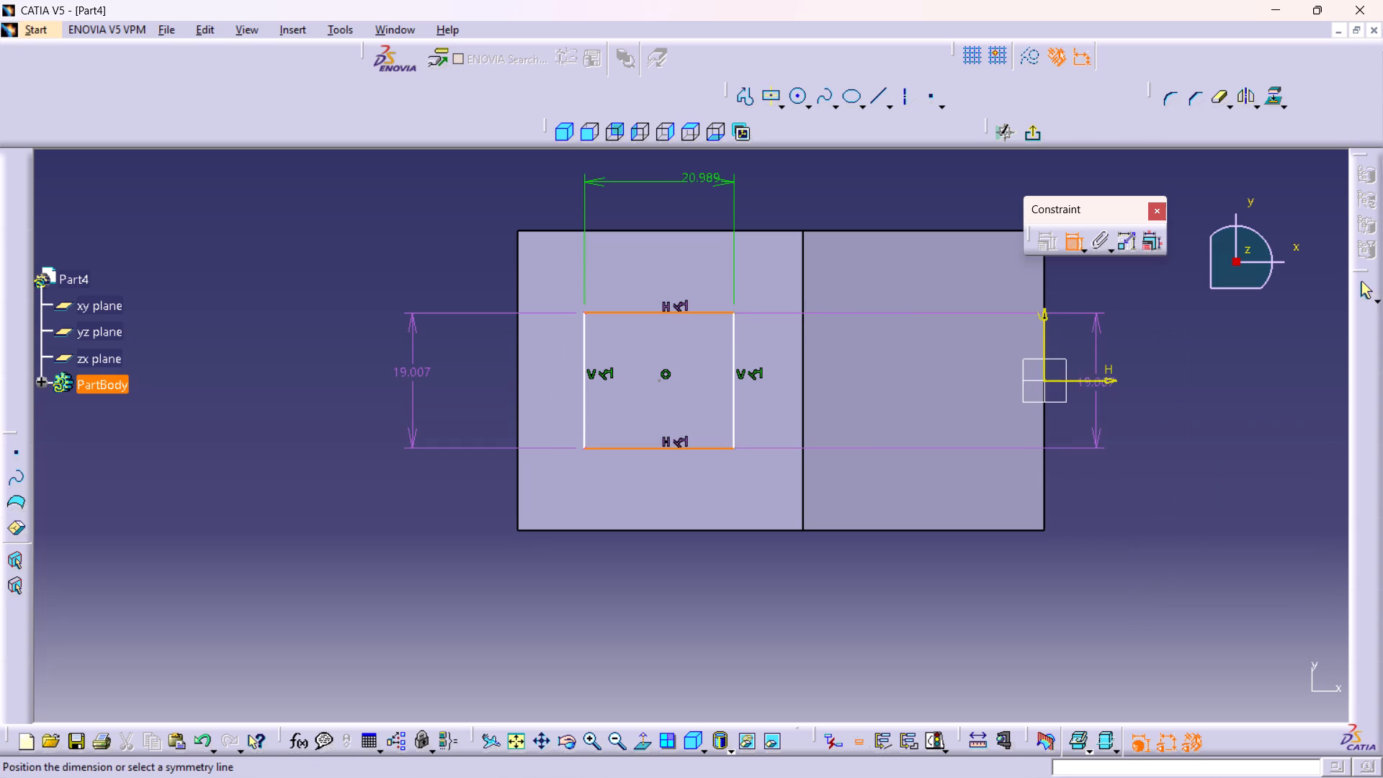
left_click(1104, 380)
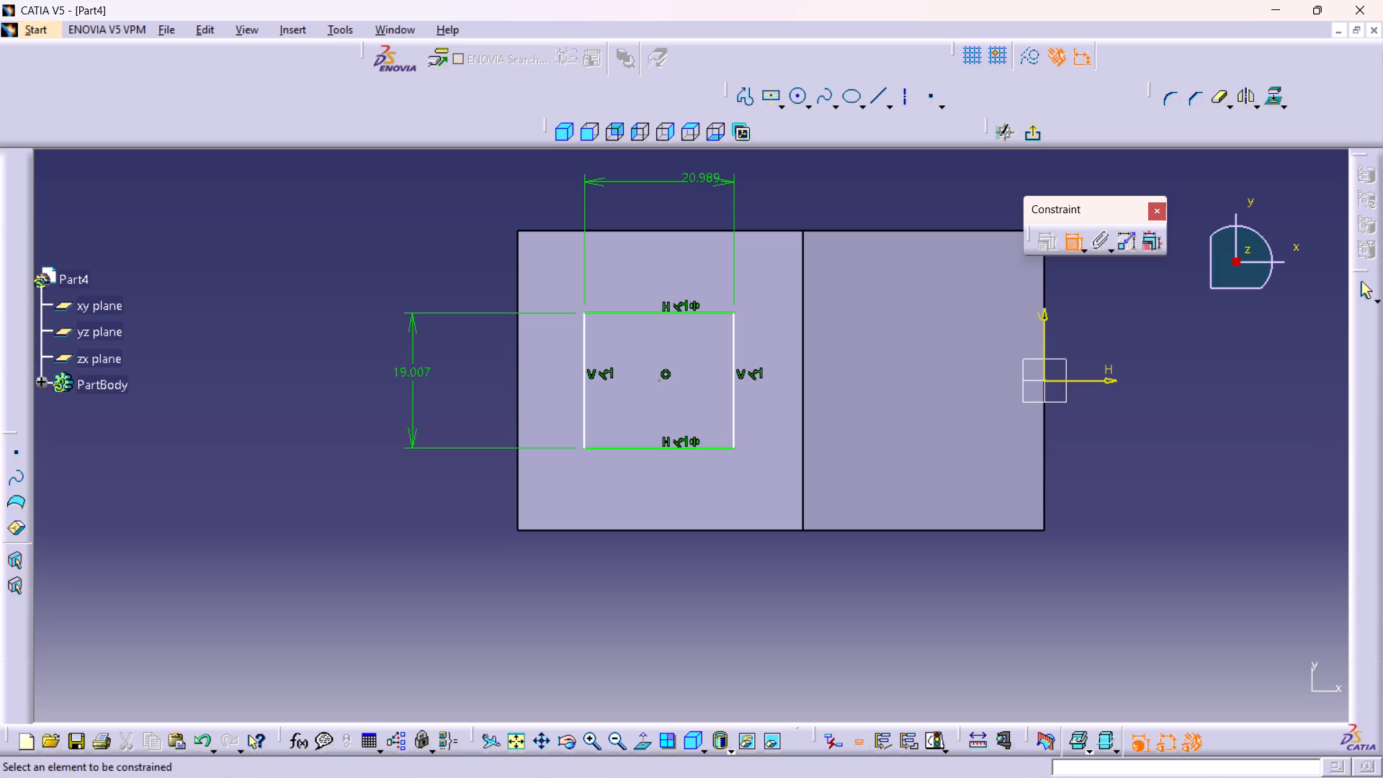
Set the rectangle's horizontal and vertical dimensions to 30 mm each.
middle_click_drag(723, 419, 719, 437)
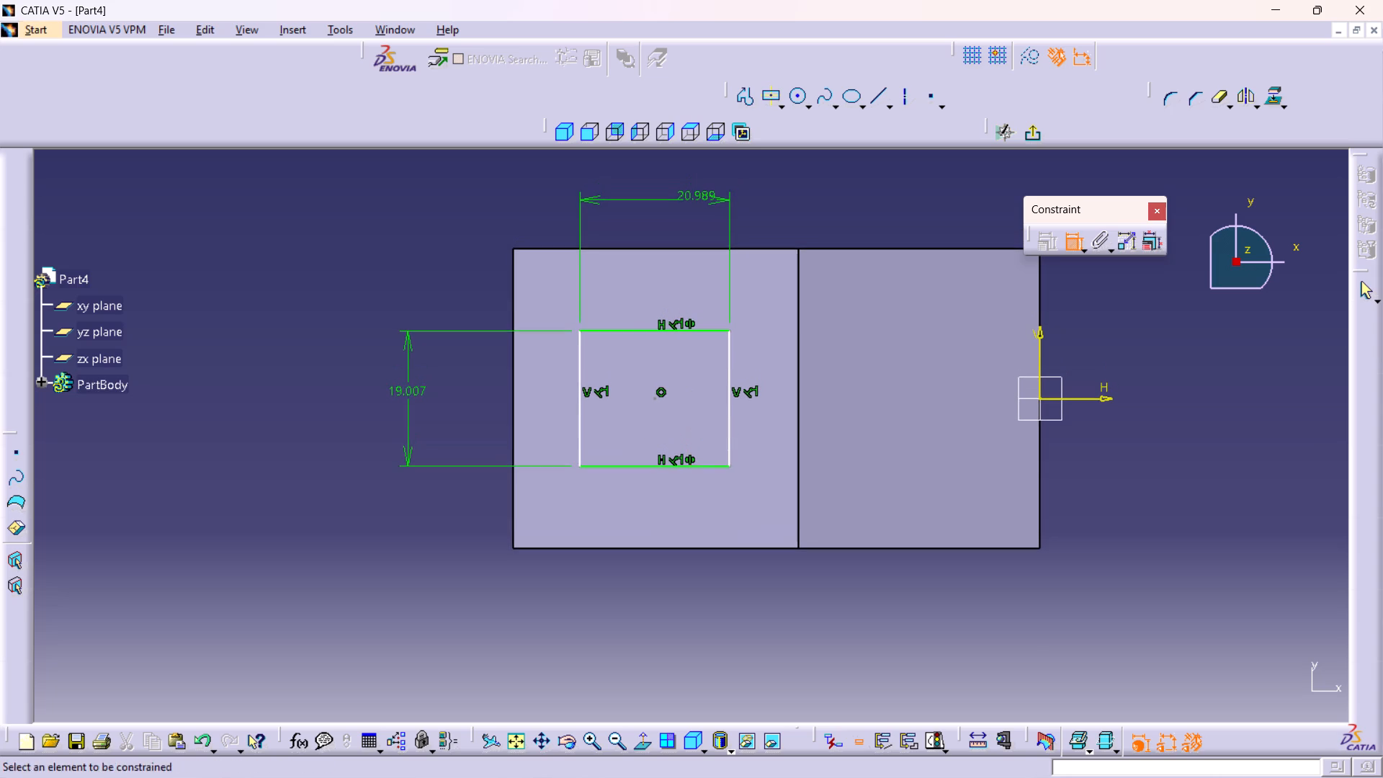
middle_click_drag(734, 416, 735, 429)
middle_click_drag(735, 421, 733, 429)
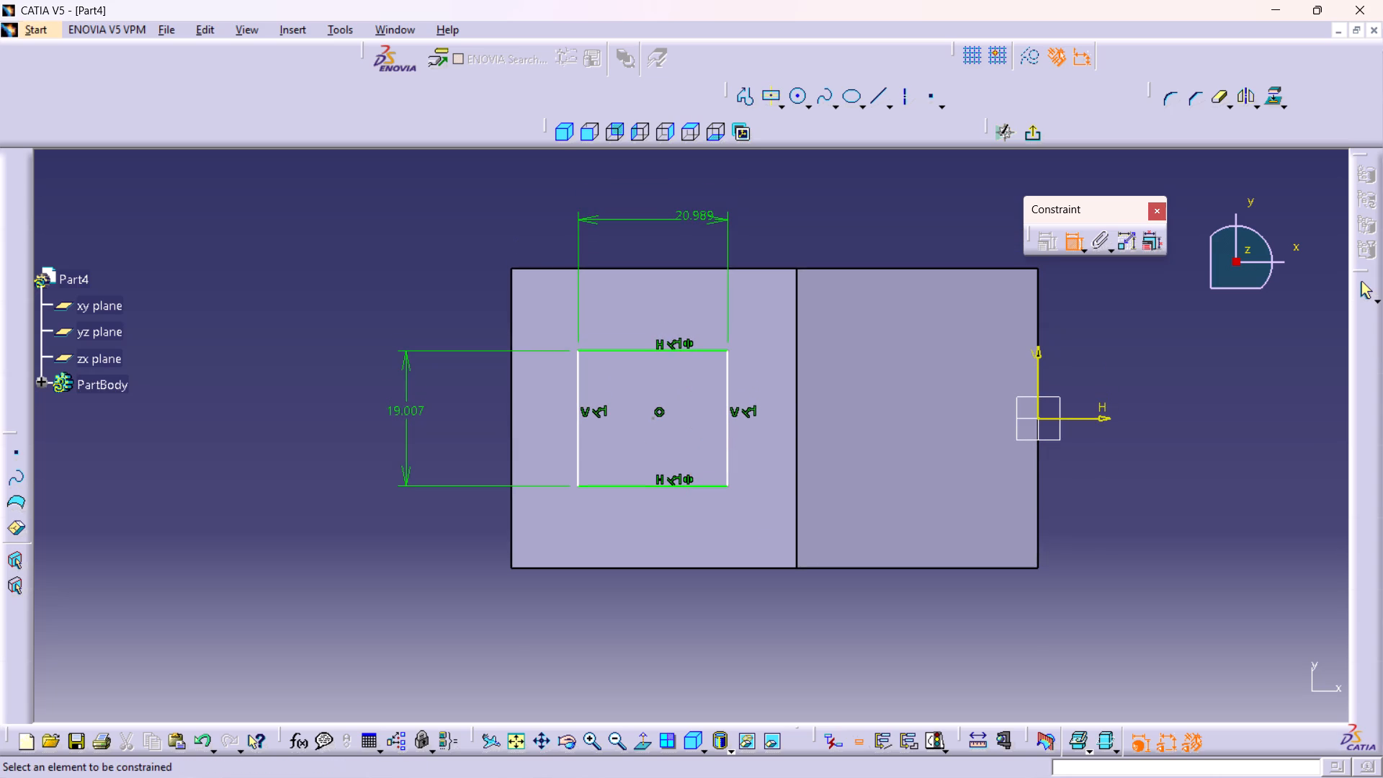
double_click(410, 416)
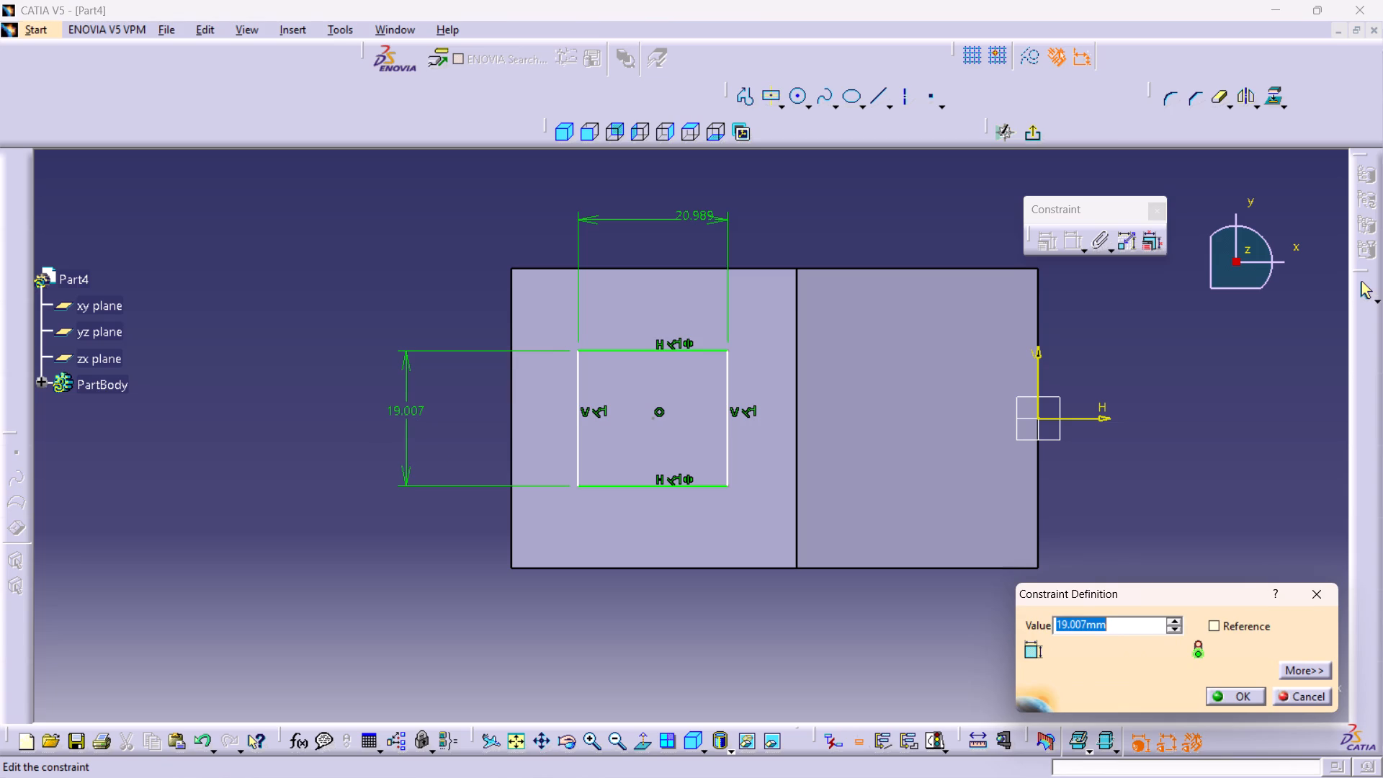
left_click(690, 741)
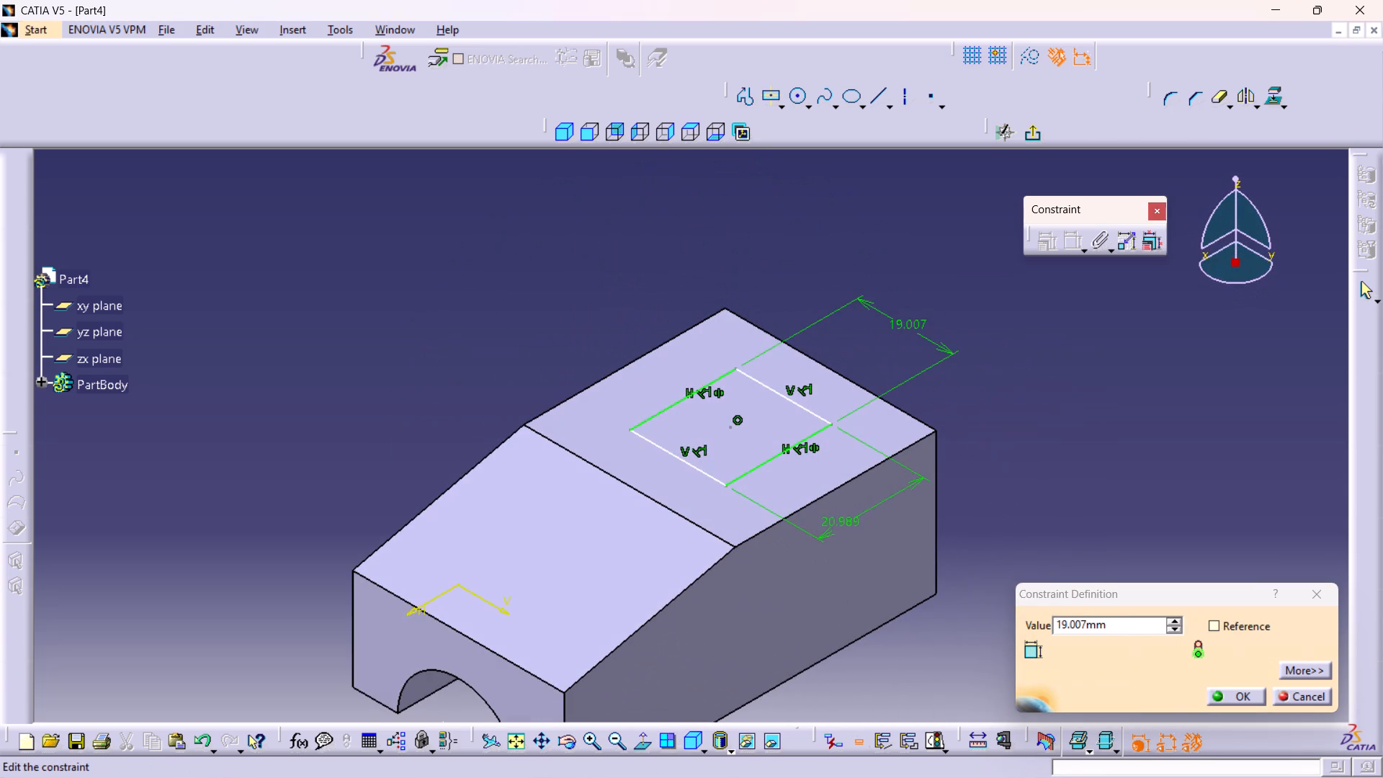
middle_click_drag(964, 464, 946, 427)
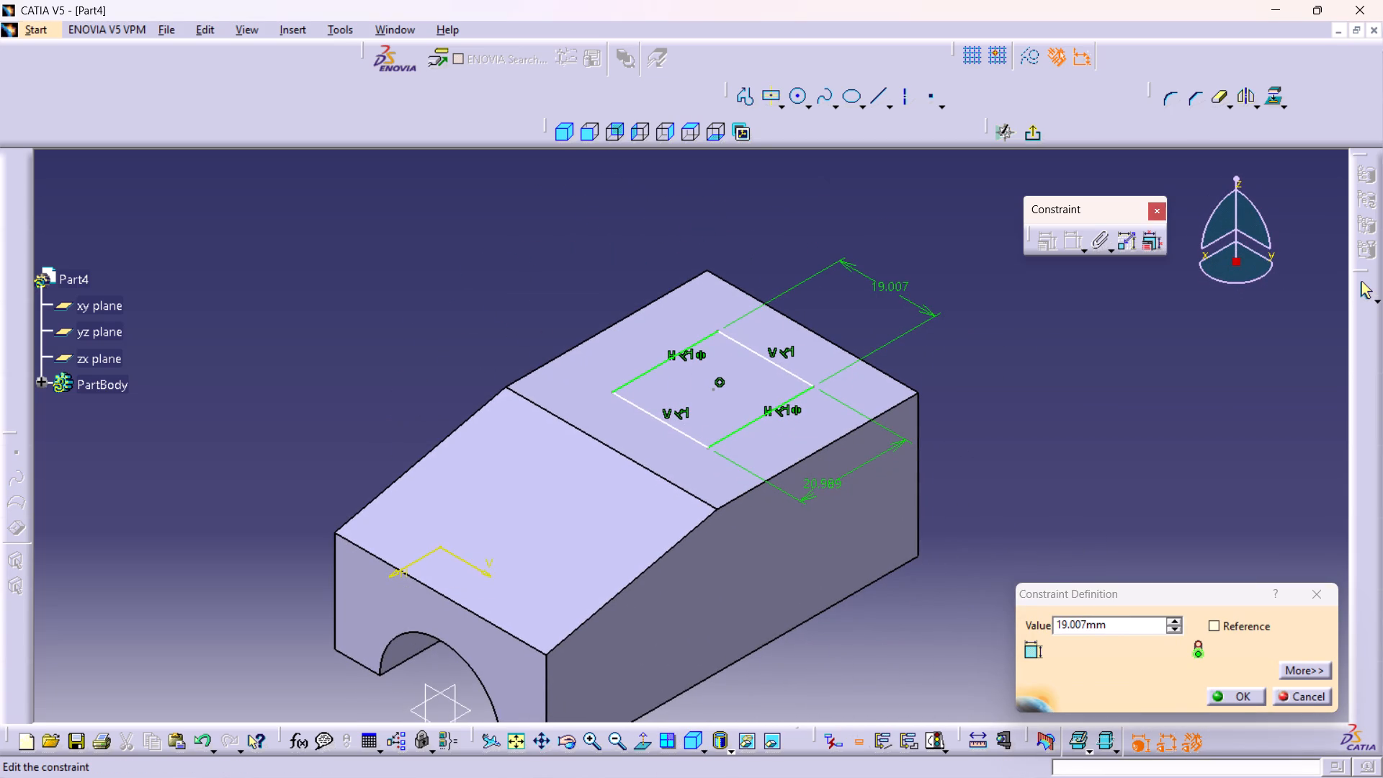
double_click(836, 480)
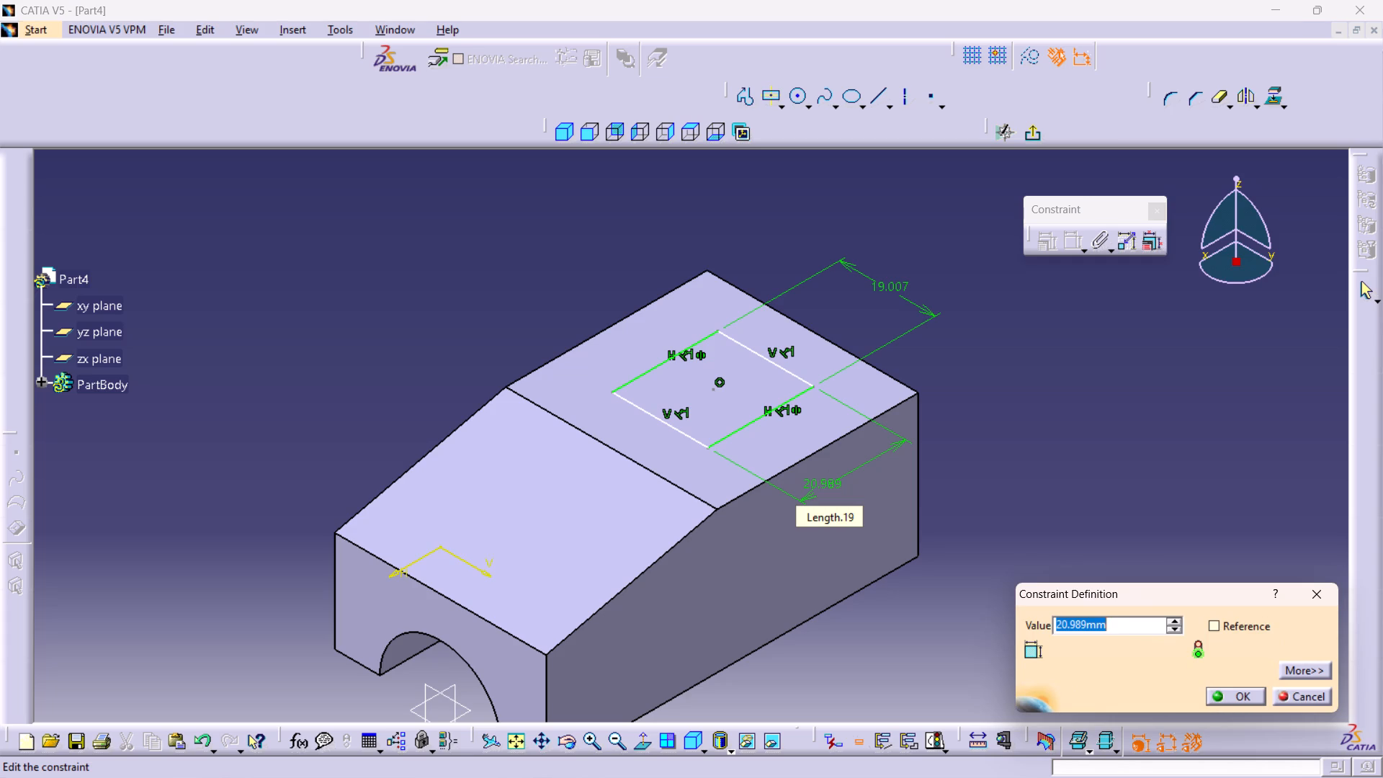
type("30")
key("Return")
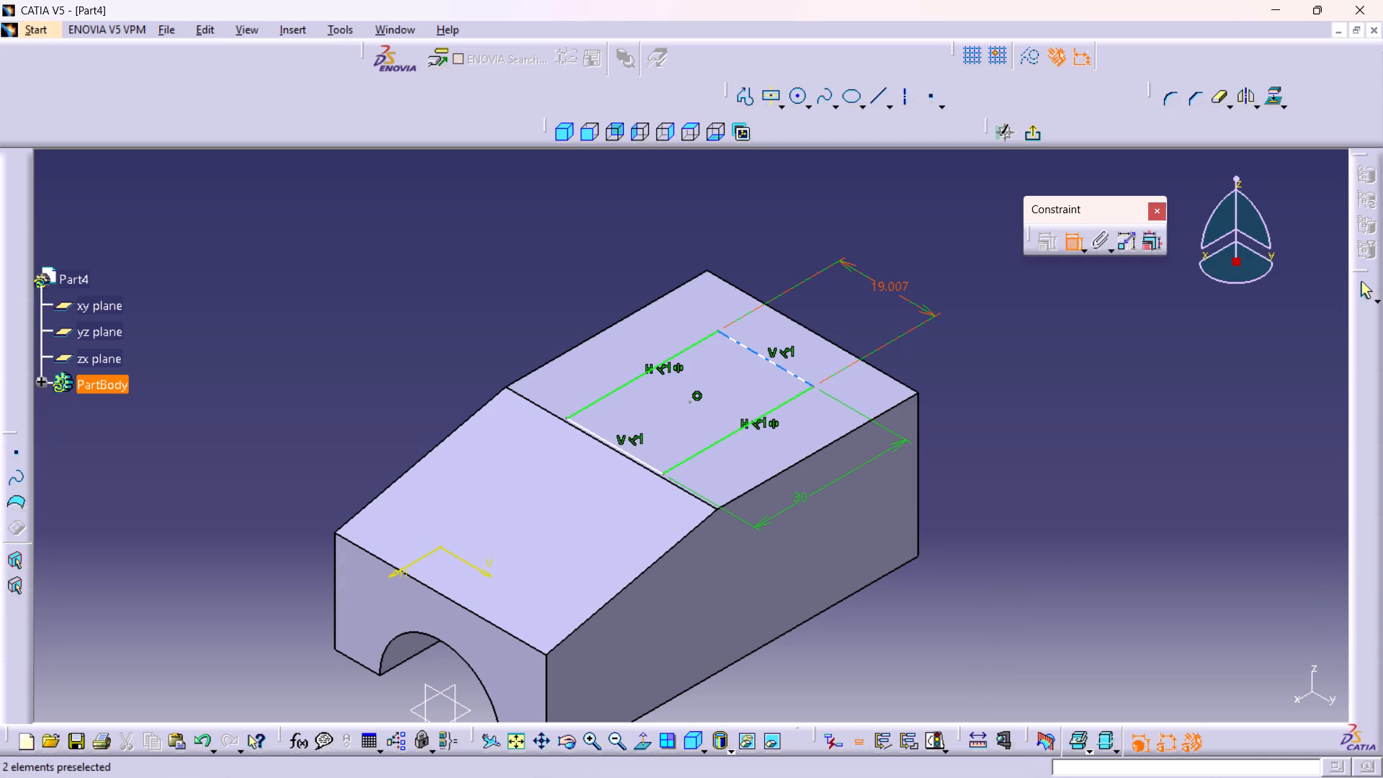
double_click(898, 286)
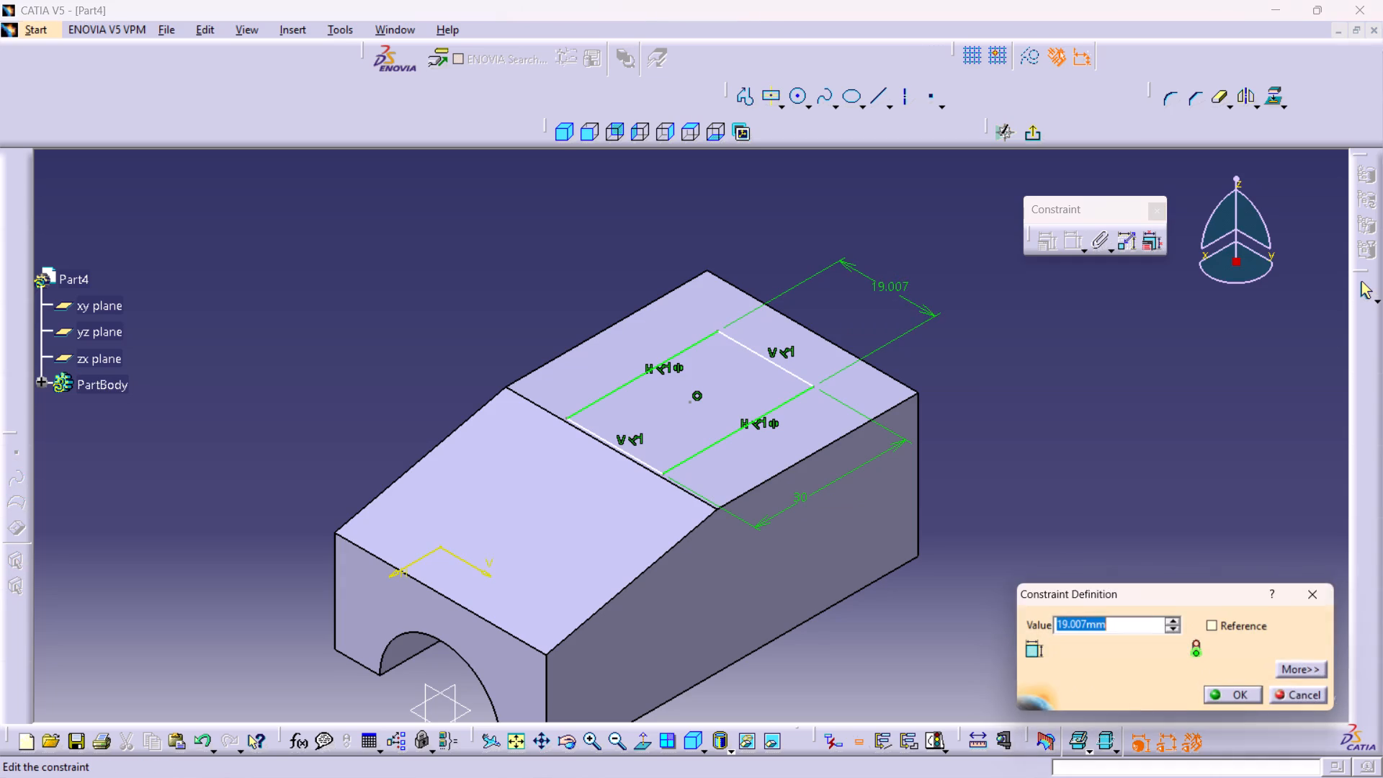
key("2")
key("BackSpace")
type("30")
key("Return")
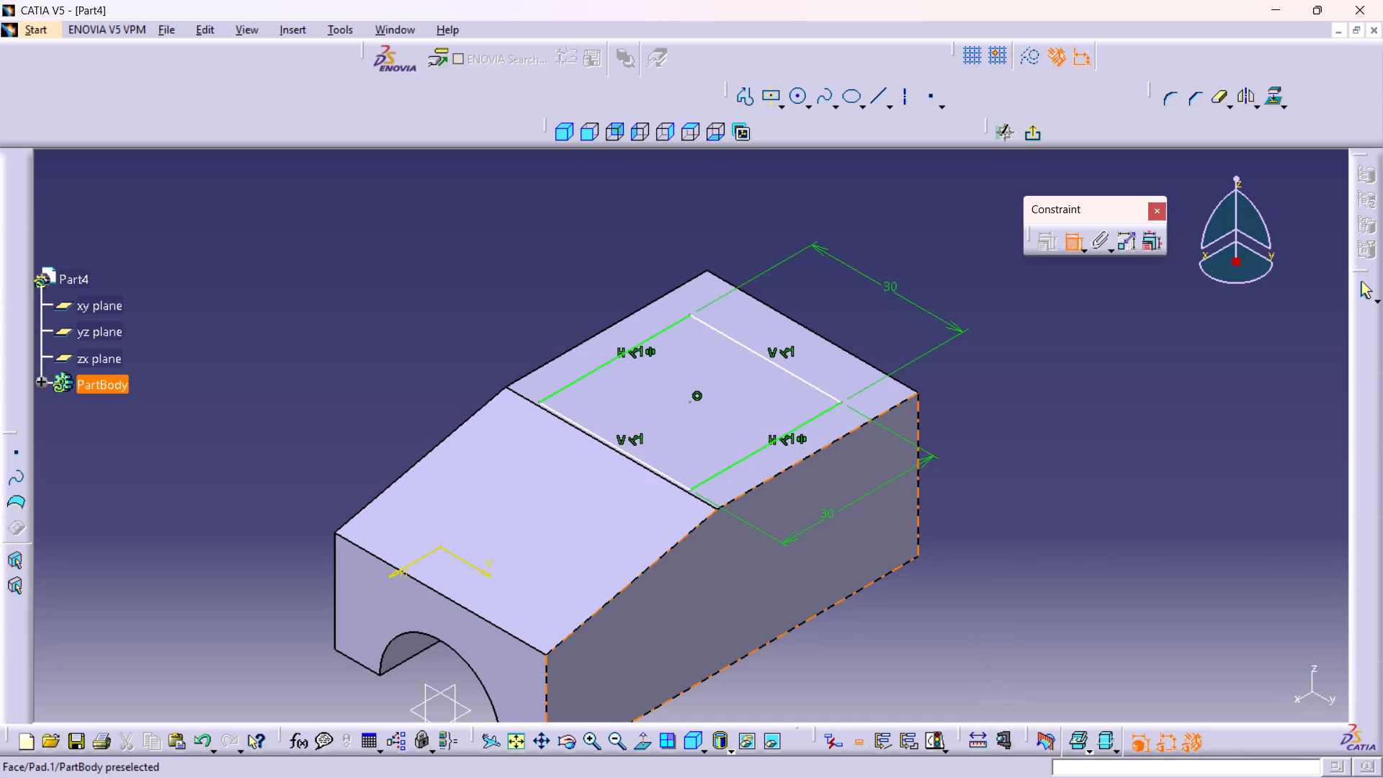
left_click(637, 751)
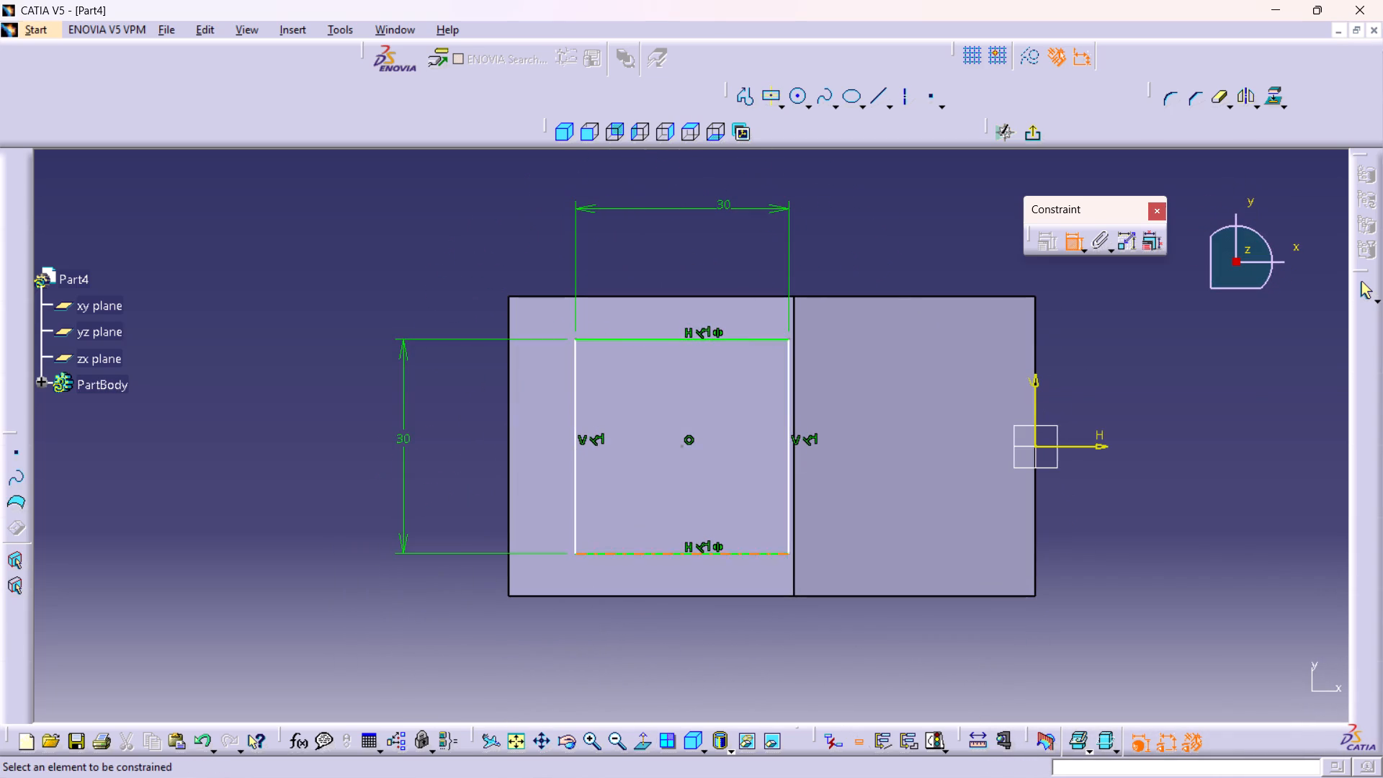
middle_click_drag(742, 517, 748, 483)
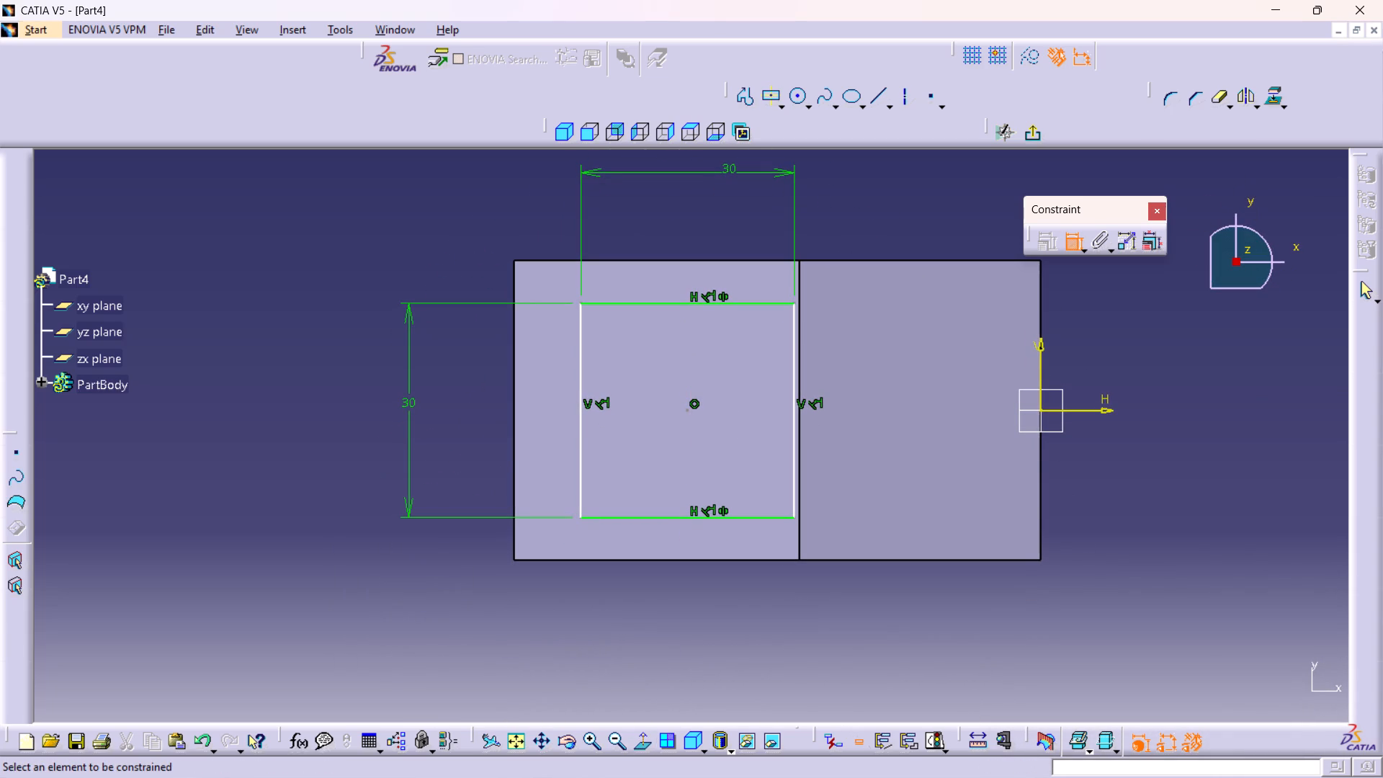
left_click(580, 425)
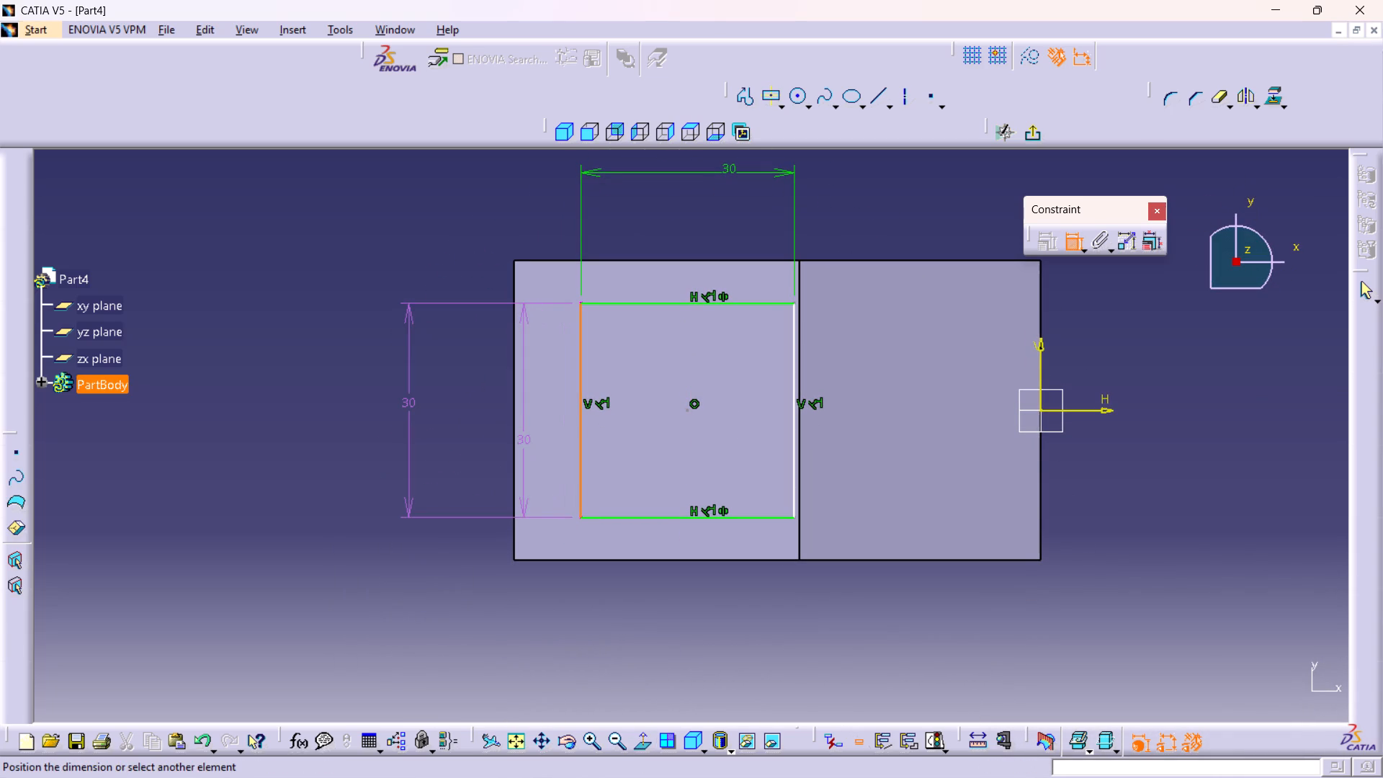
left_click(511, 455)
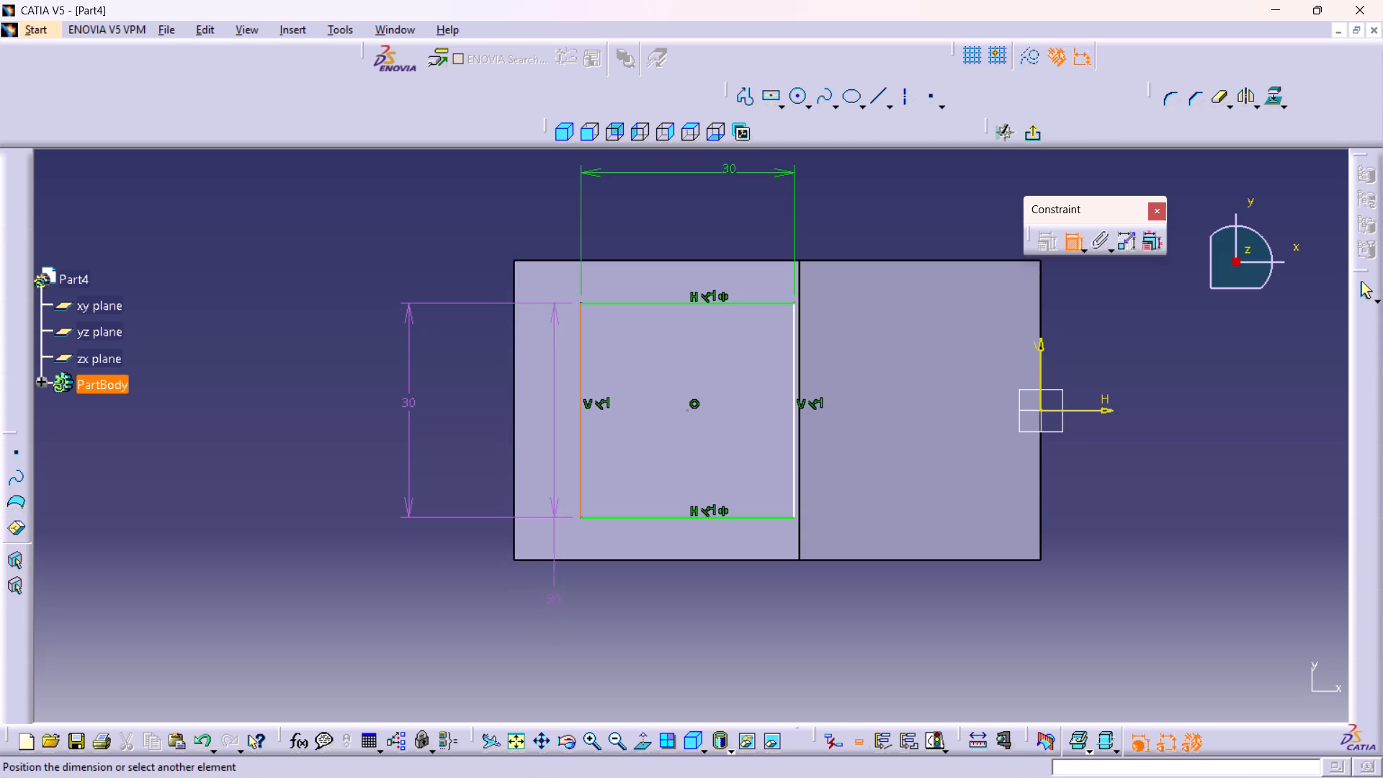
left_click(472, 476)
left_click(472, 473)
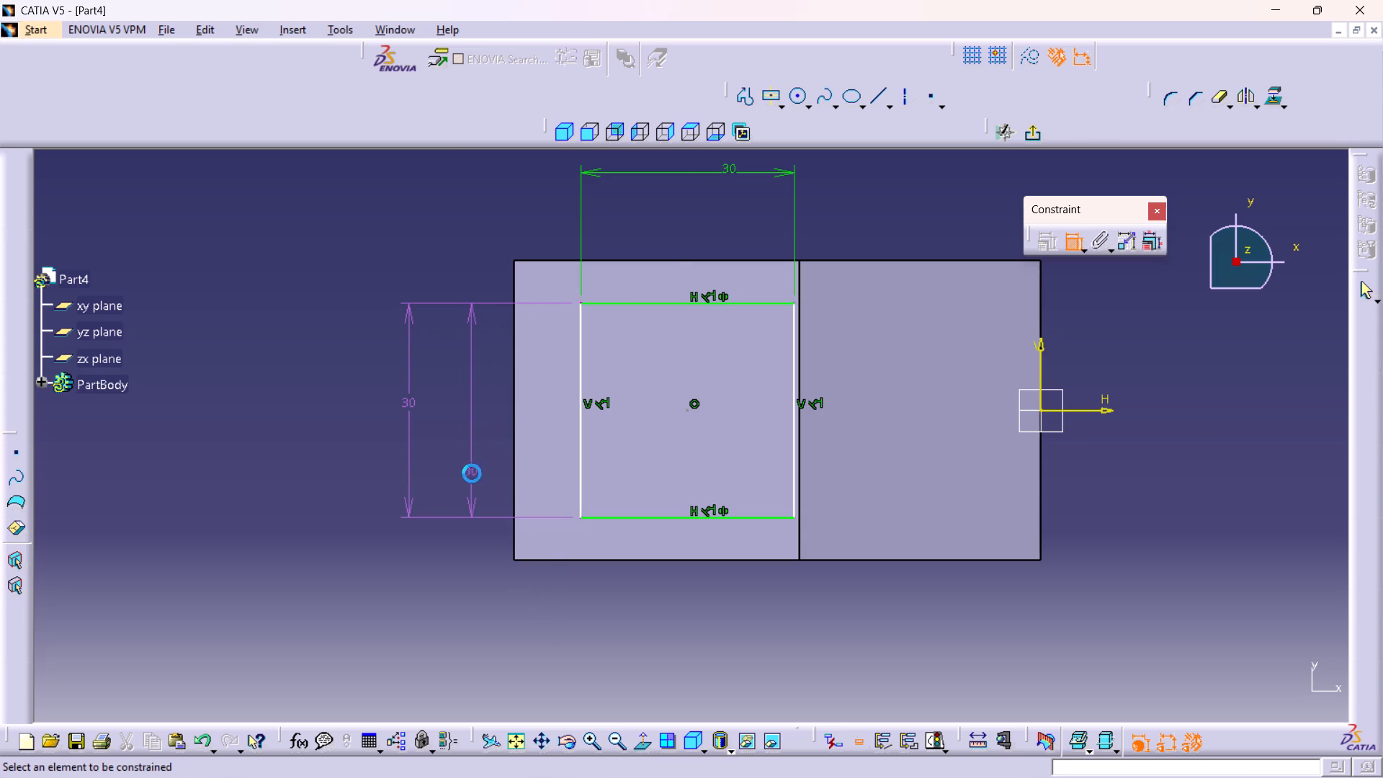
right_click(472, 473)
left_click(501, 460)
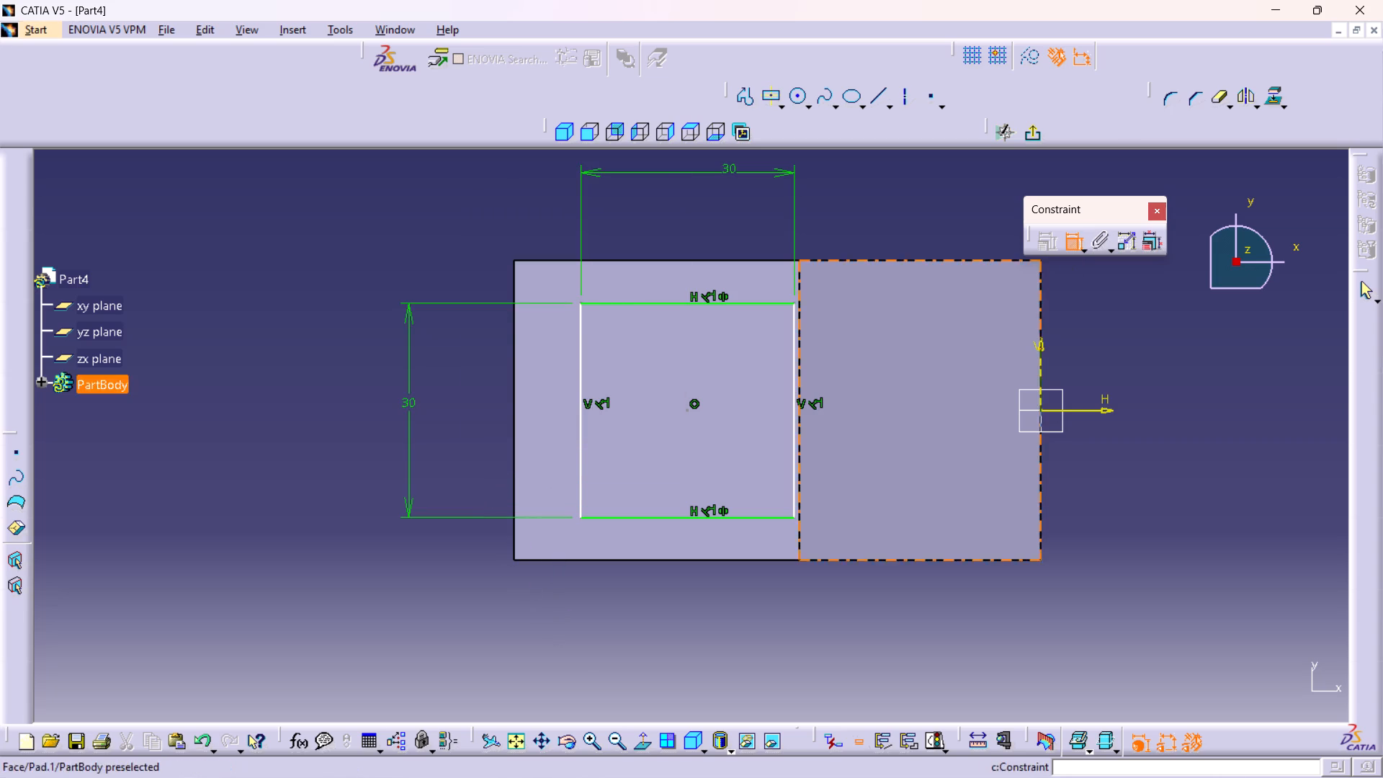
Dimension the offset between the square's side and the block's nearby end edge opposite the slope, and set it to 5 mm.
left_click(583, 431)
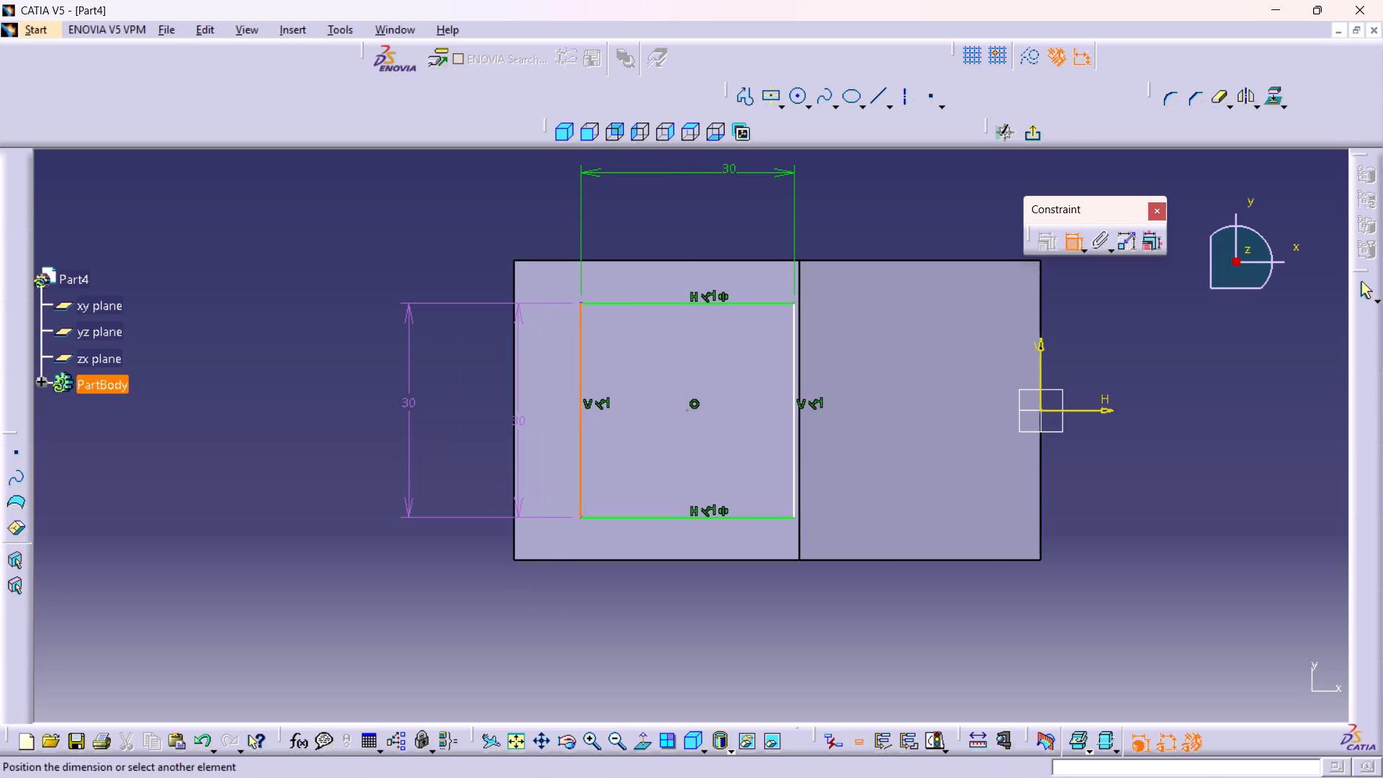
left_click(514, 430)
left_click(532, 638)
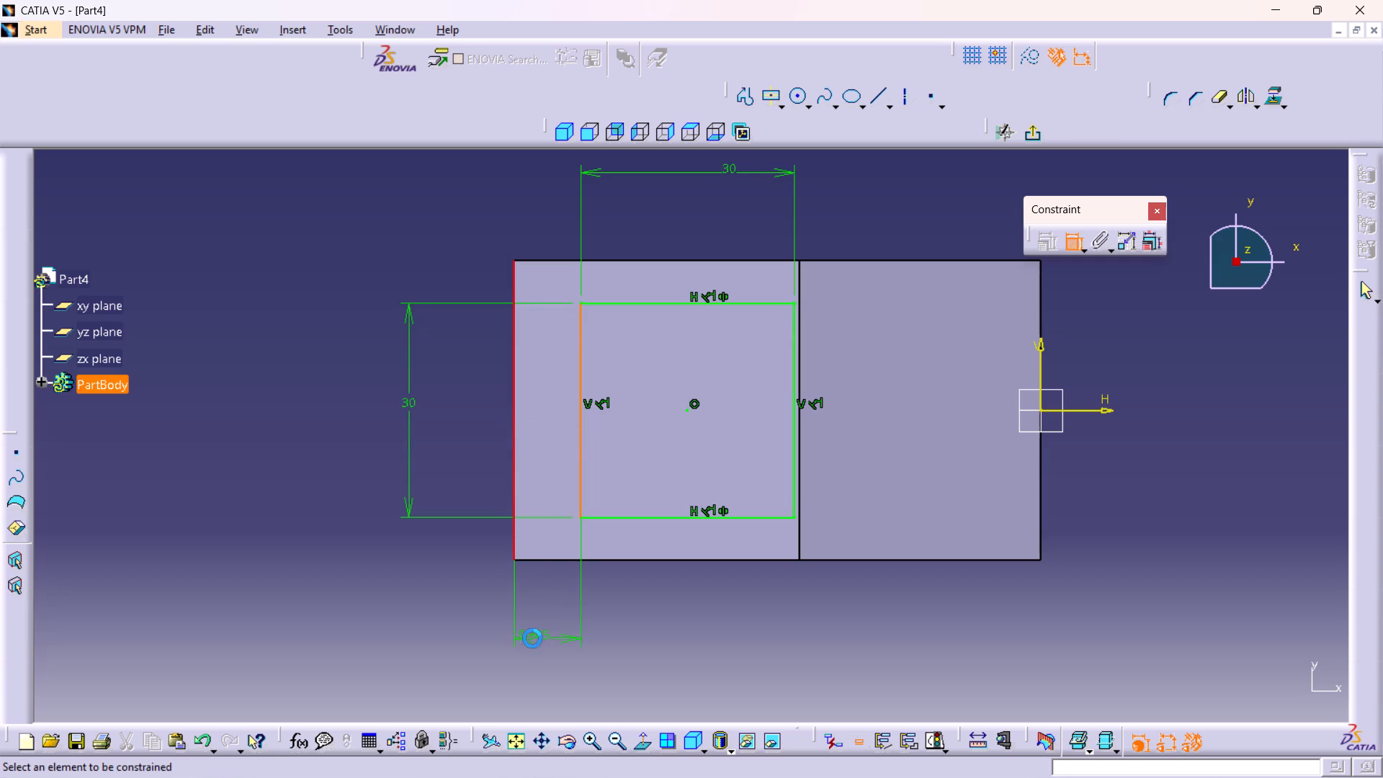
double_click(534, 639)
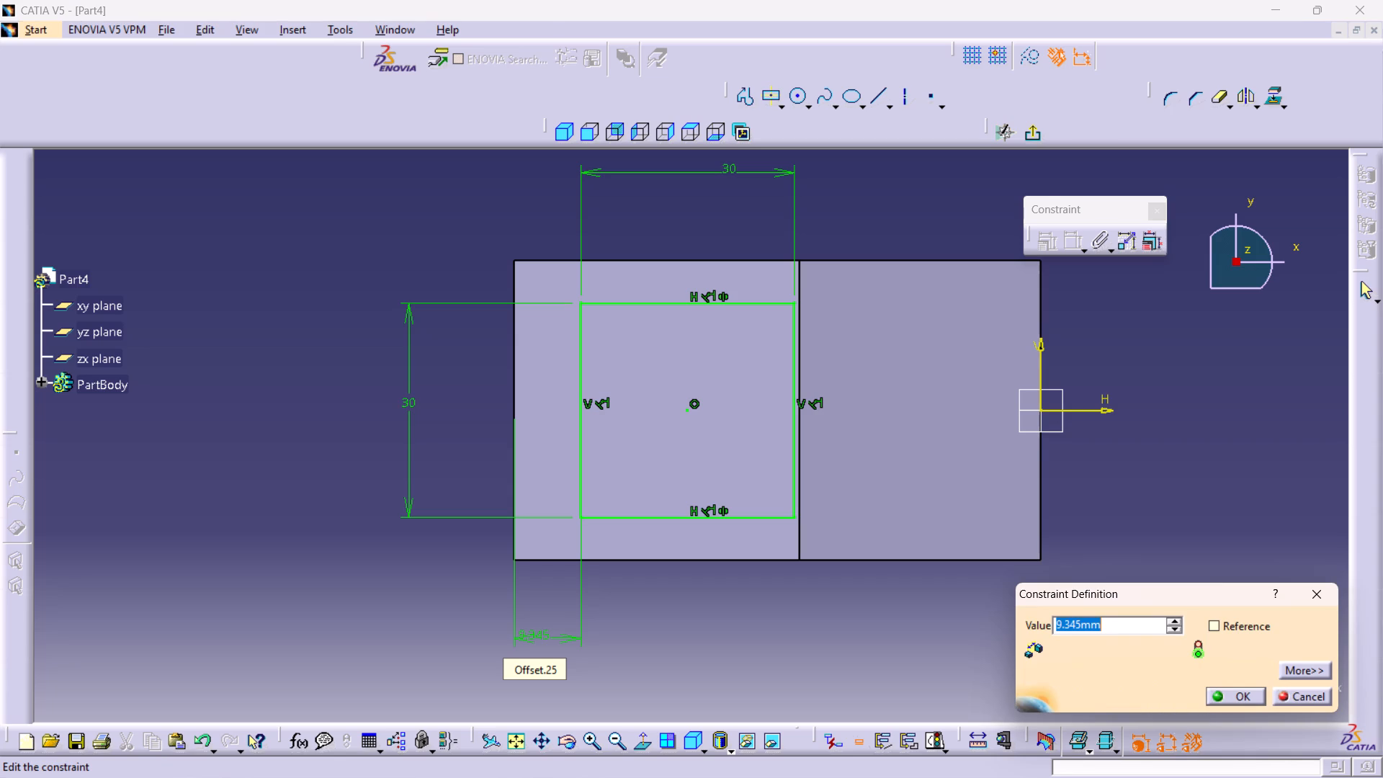
key("5")
key("Return")
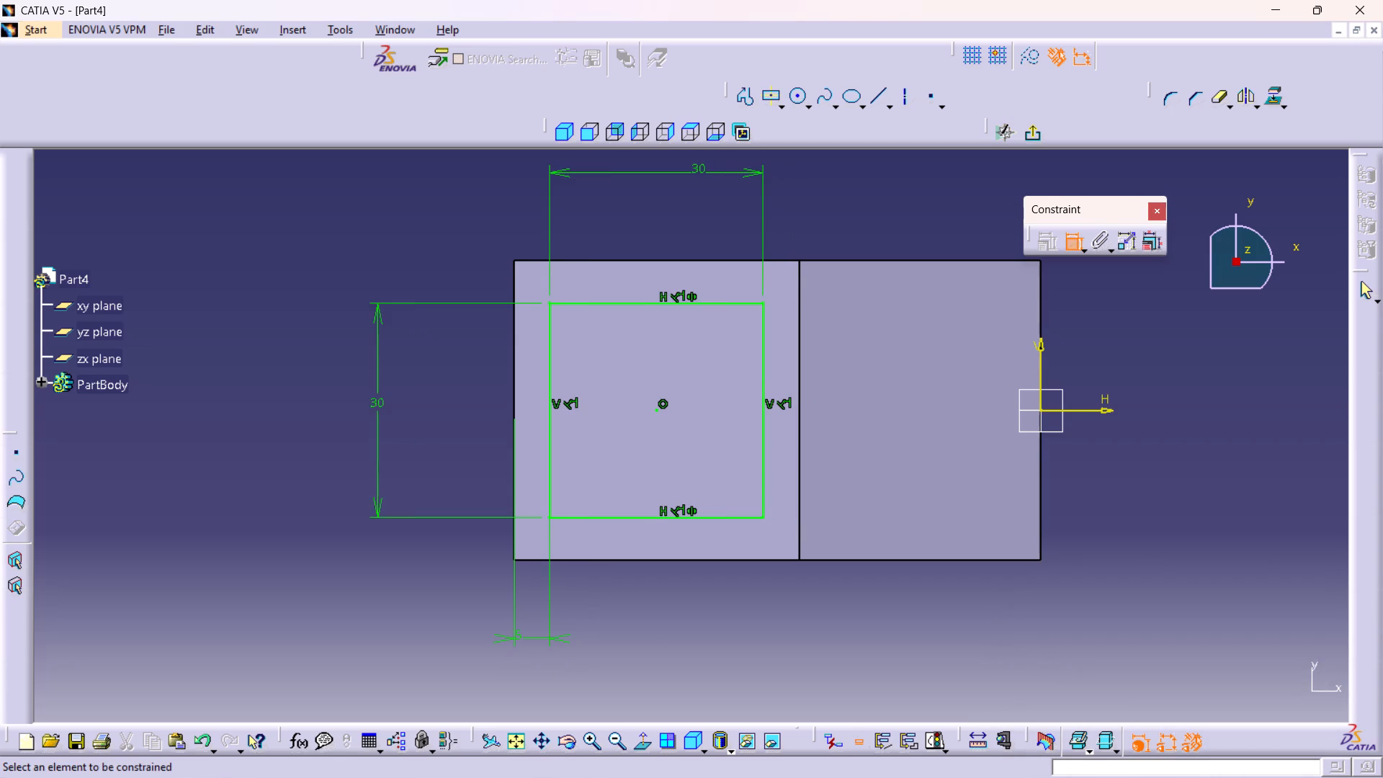
Exit the sketch and pad the square upward from the block's flat top by 20 mm.
middle_click_drag(764, 635, 740, 601)
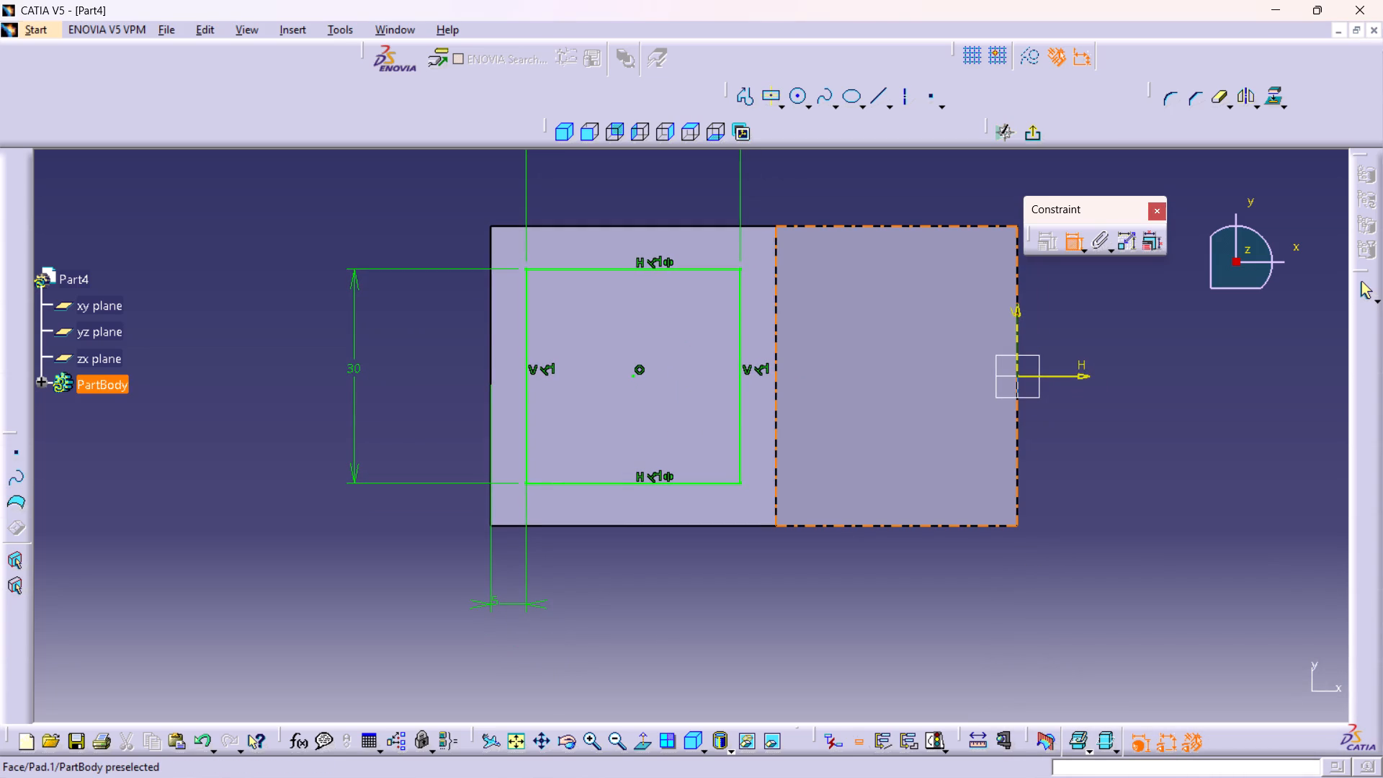
left_click(1039, 137)
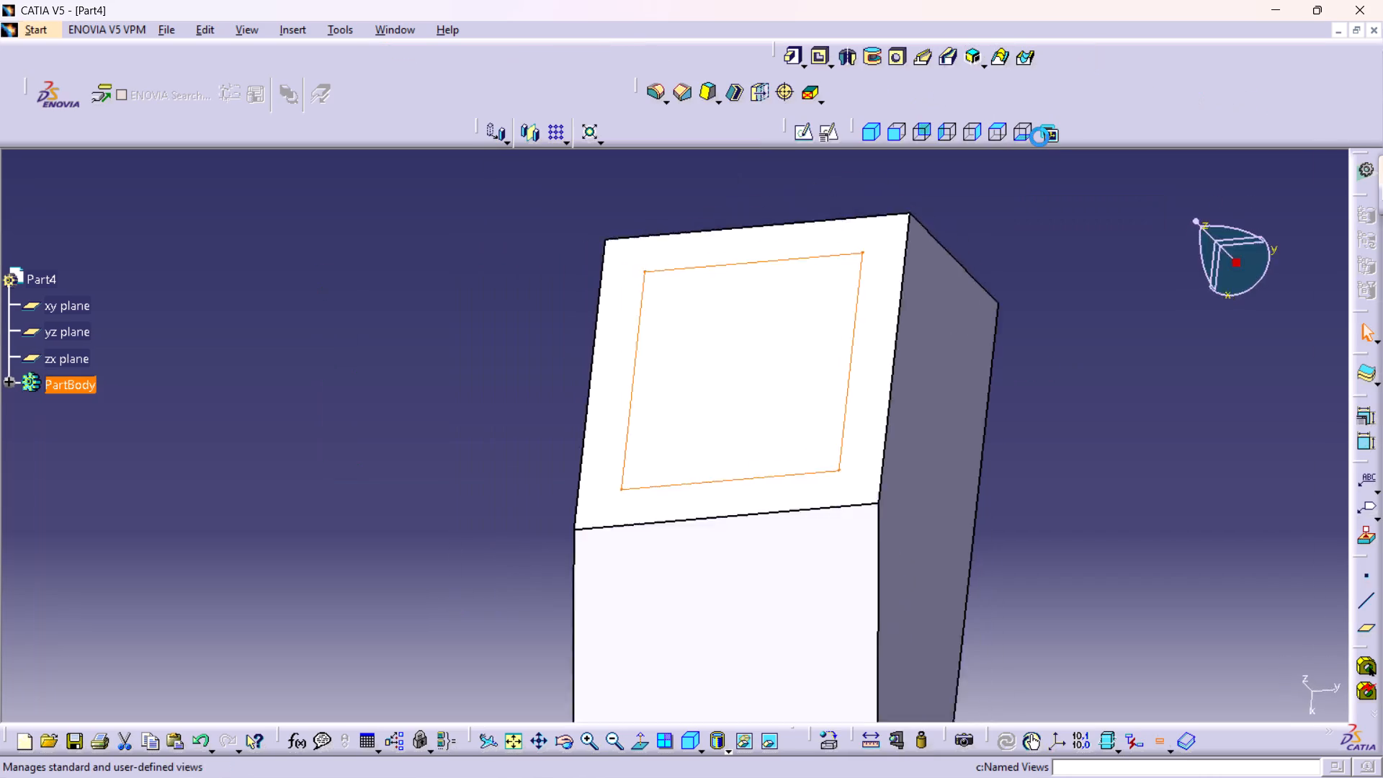
middle_click_drag(1074, 469, 1048, 425)
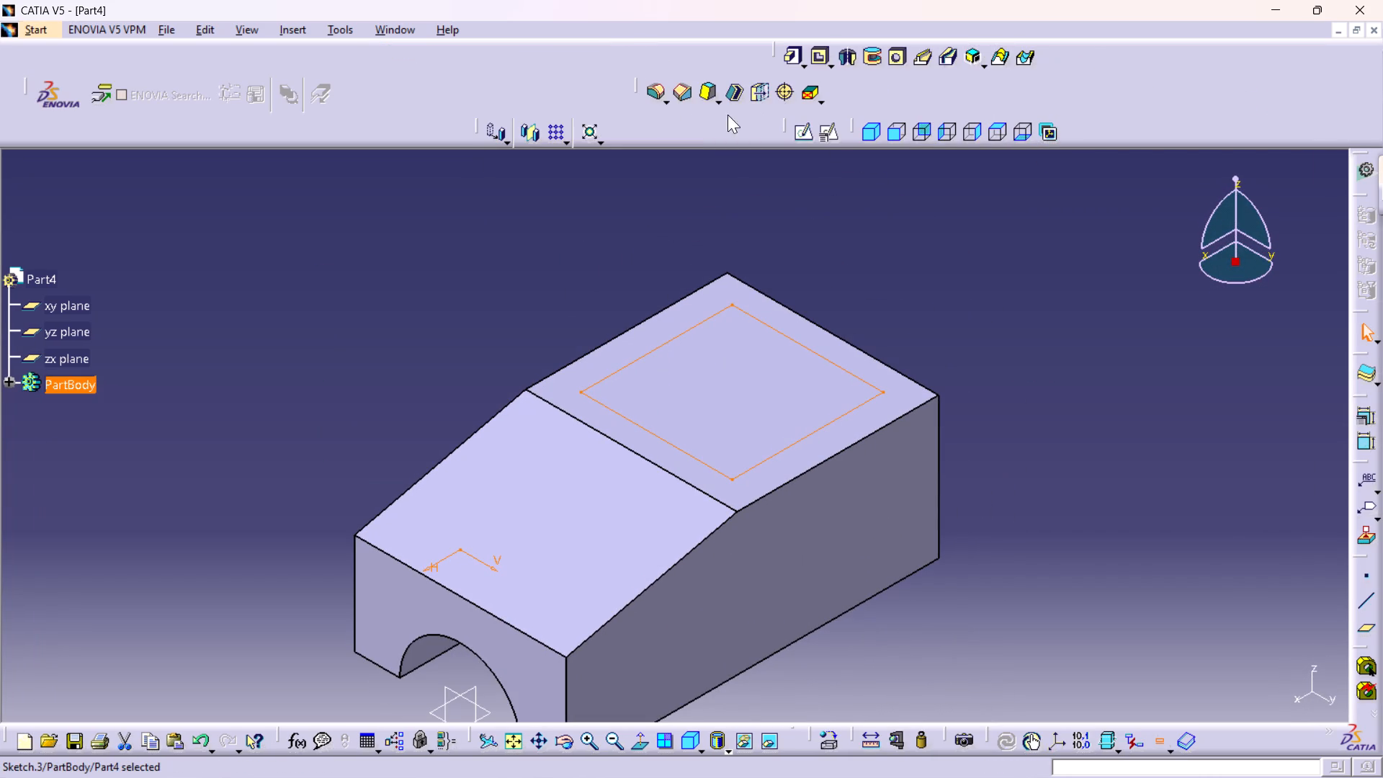
left_click(793, 50)
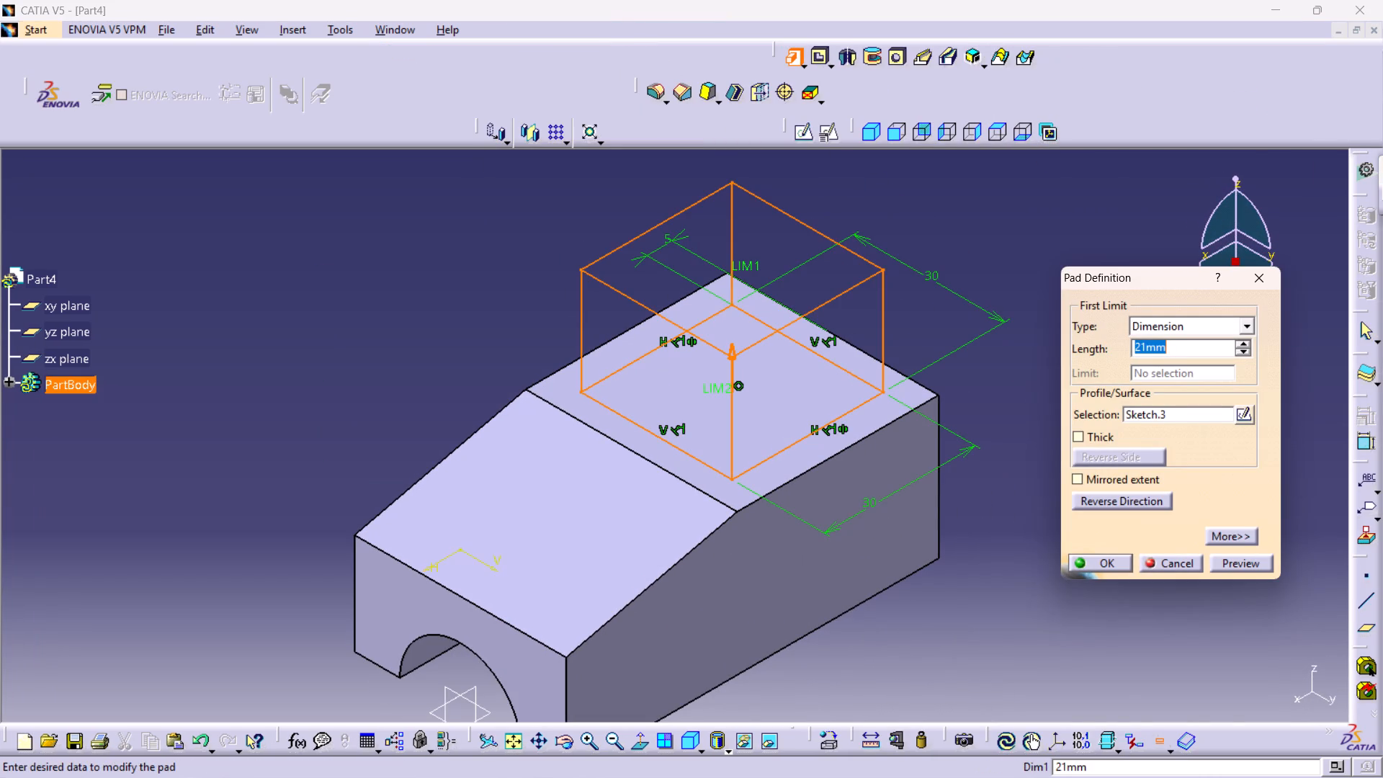
double_click(1176, 349)
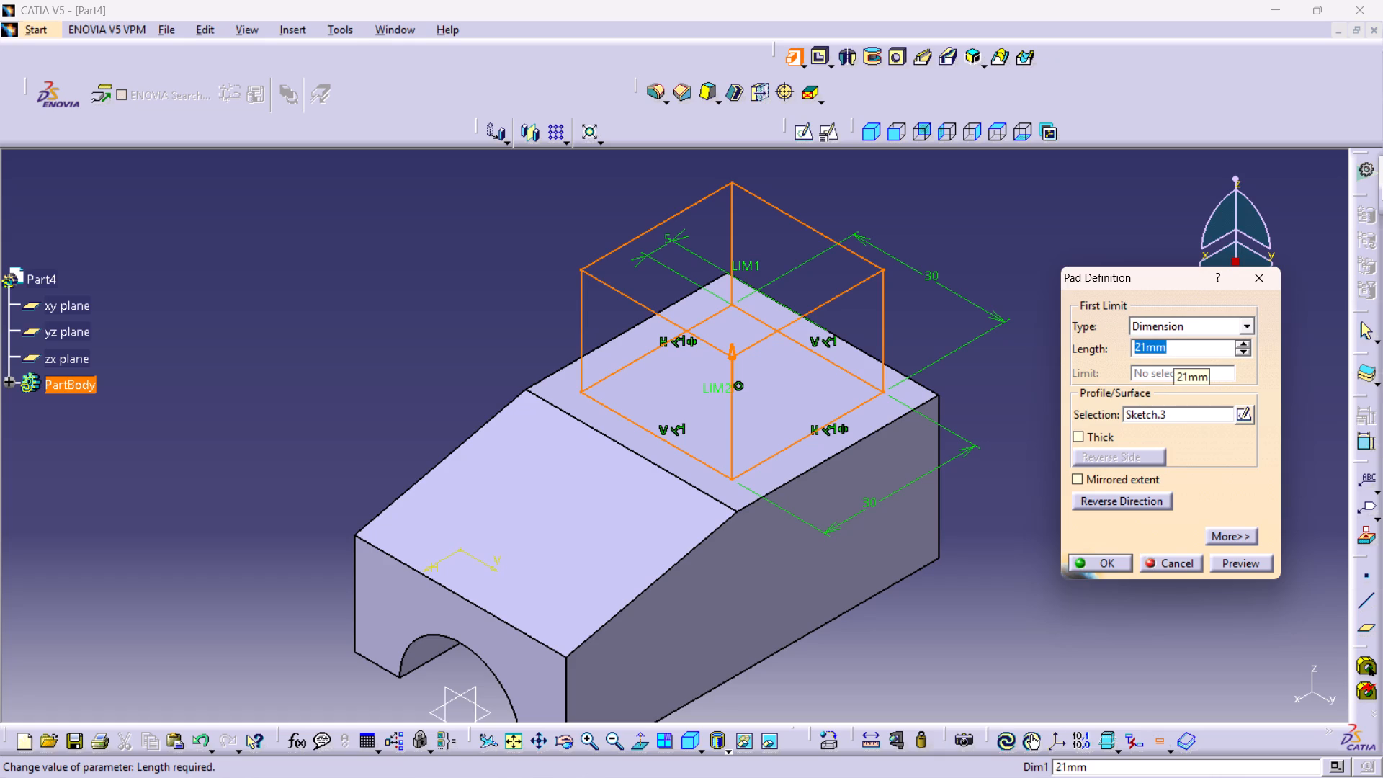
type("20")
key("Return")
left_click(1159, 356)
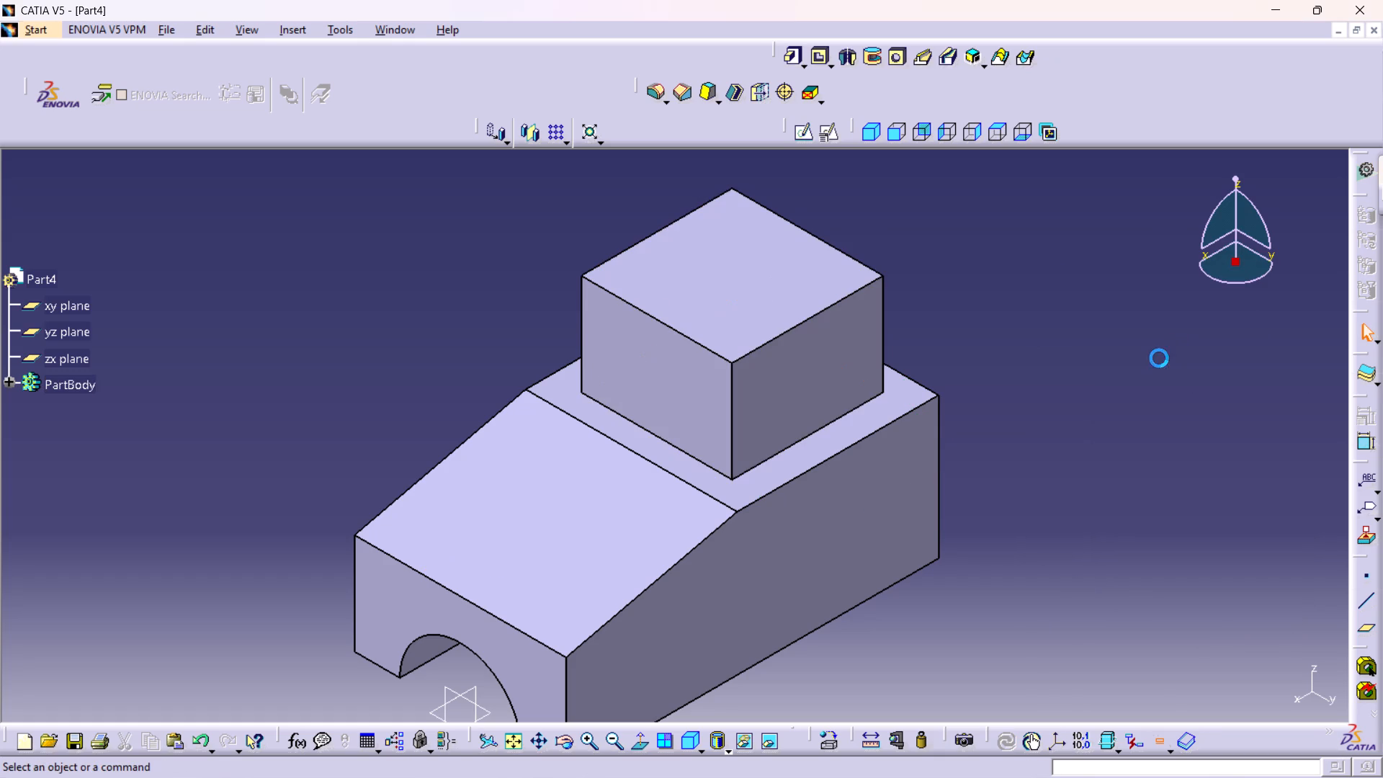
Start a sketch on the square pad's top face and draw a circle about 13.6 mm in diameter, centred on the H axis near its middle.
middle_click_drag(1112, 356, 1049, 423)
right_click(1073, 332)
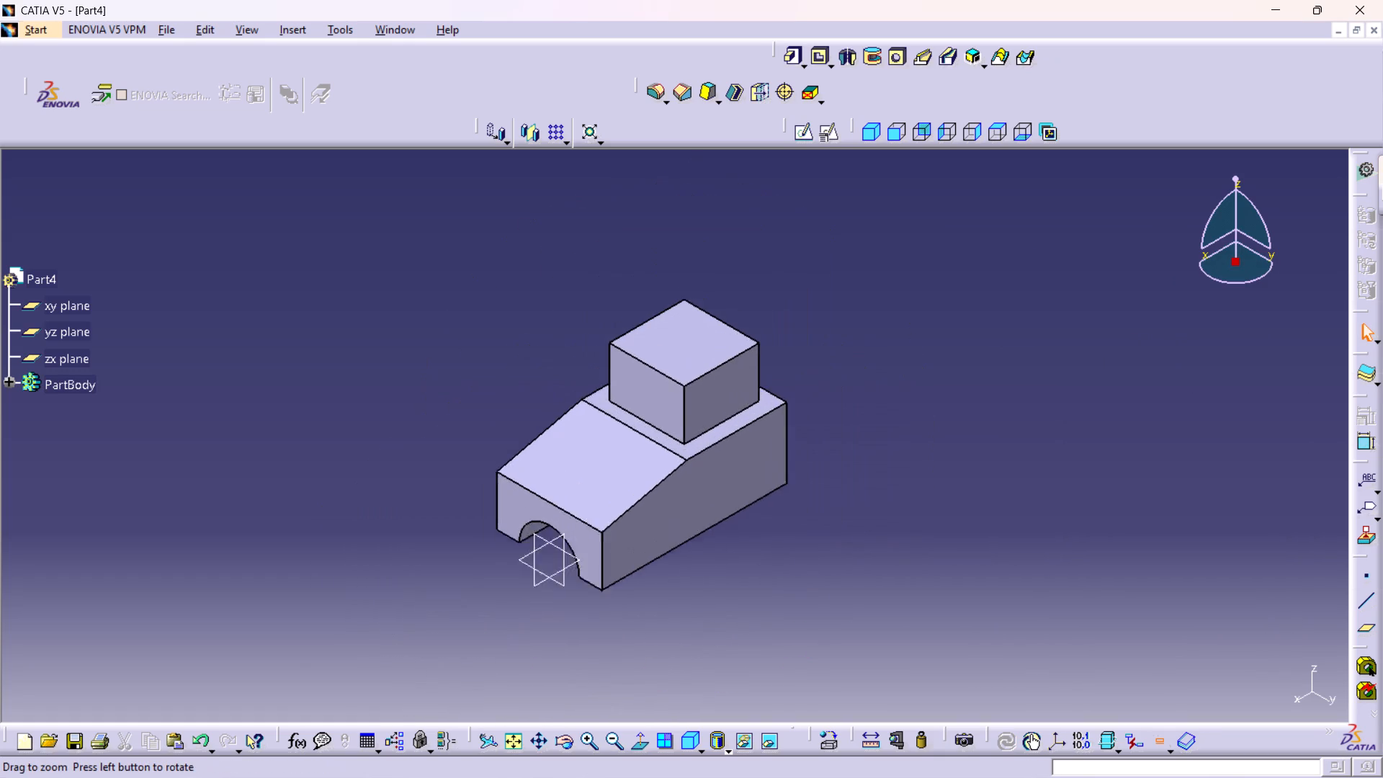
middle_click_drag(1049, 423, 1036, 356)
middle_click_drag(949, 398, 947, 379)
right_click(949, 397)
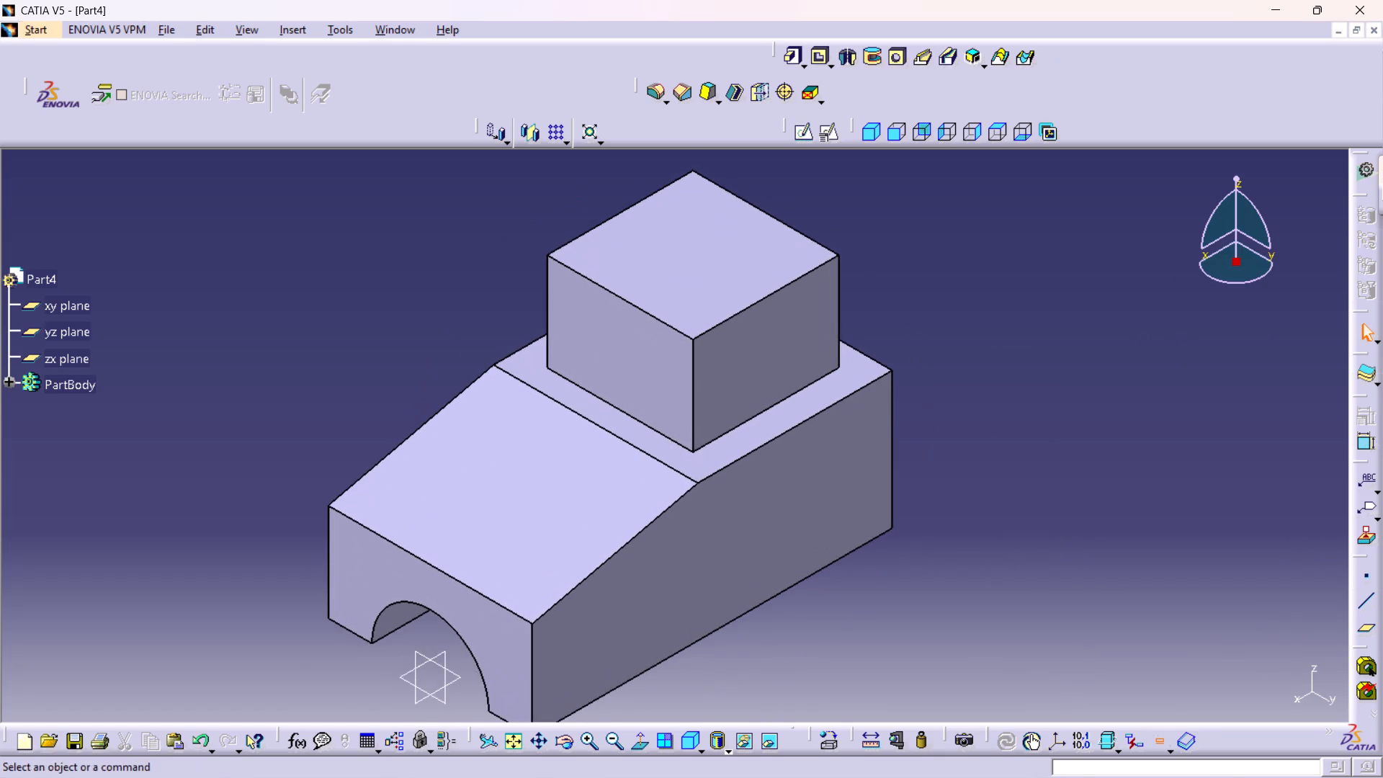
middle_click_drag(1121, 345, 1098, 381)
middle_click_drag(921, 477, 985, 455)
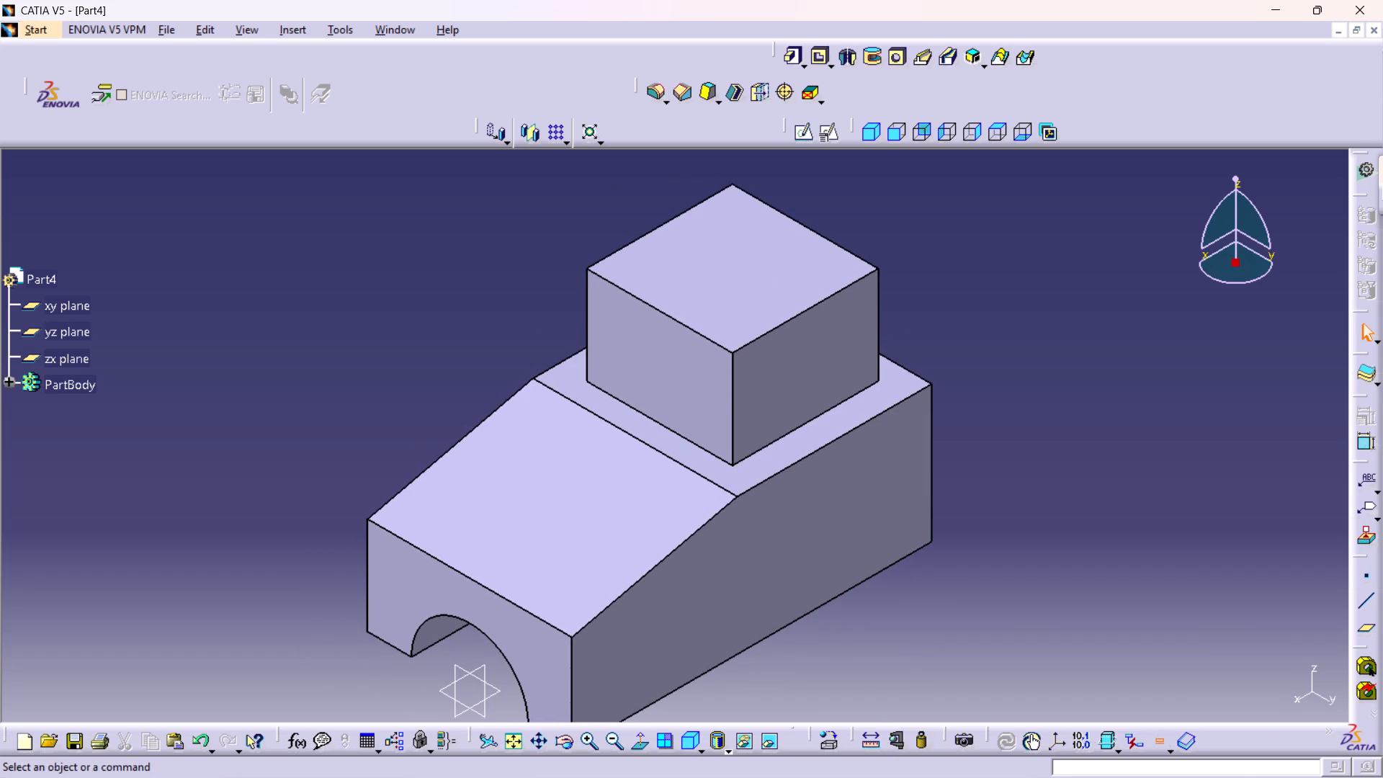
left_click(757, 304)
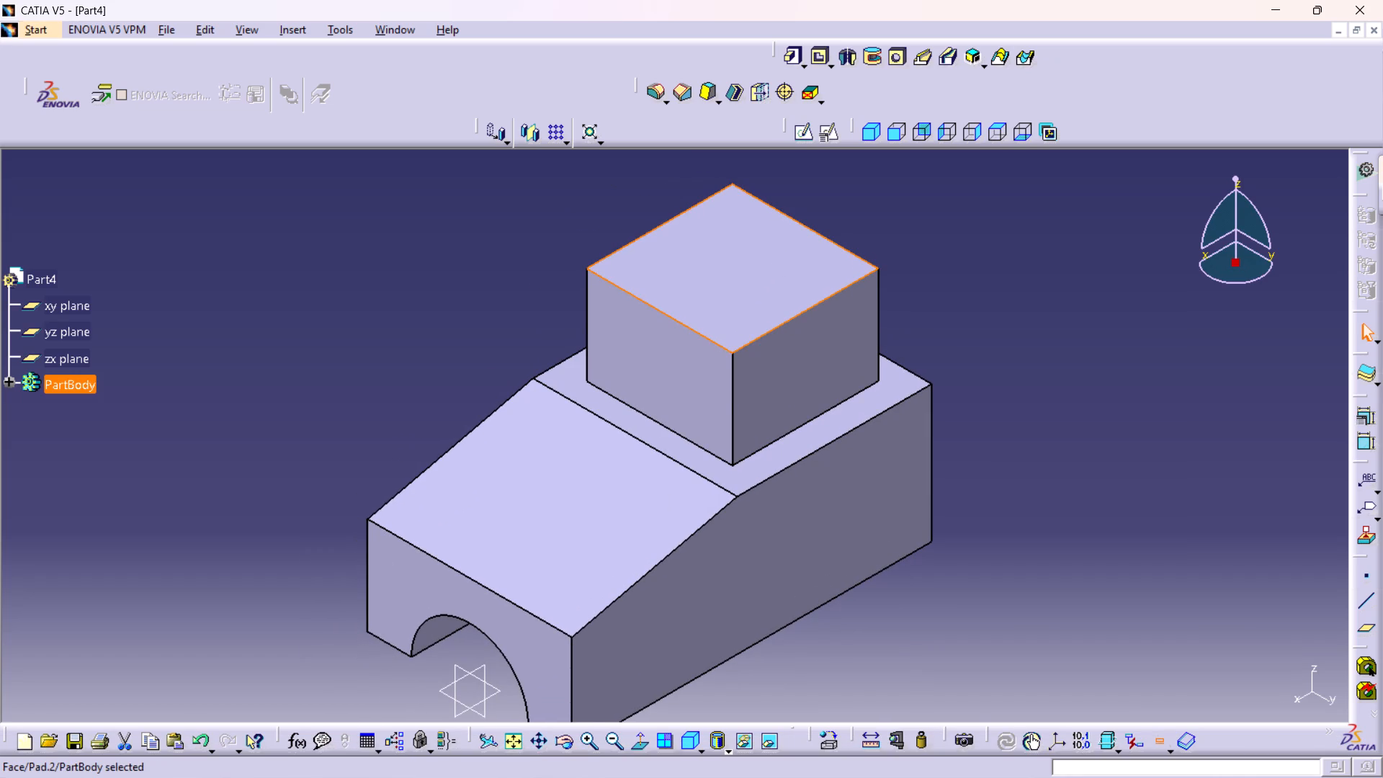
left_click(807, 137)
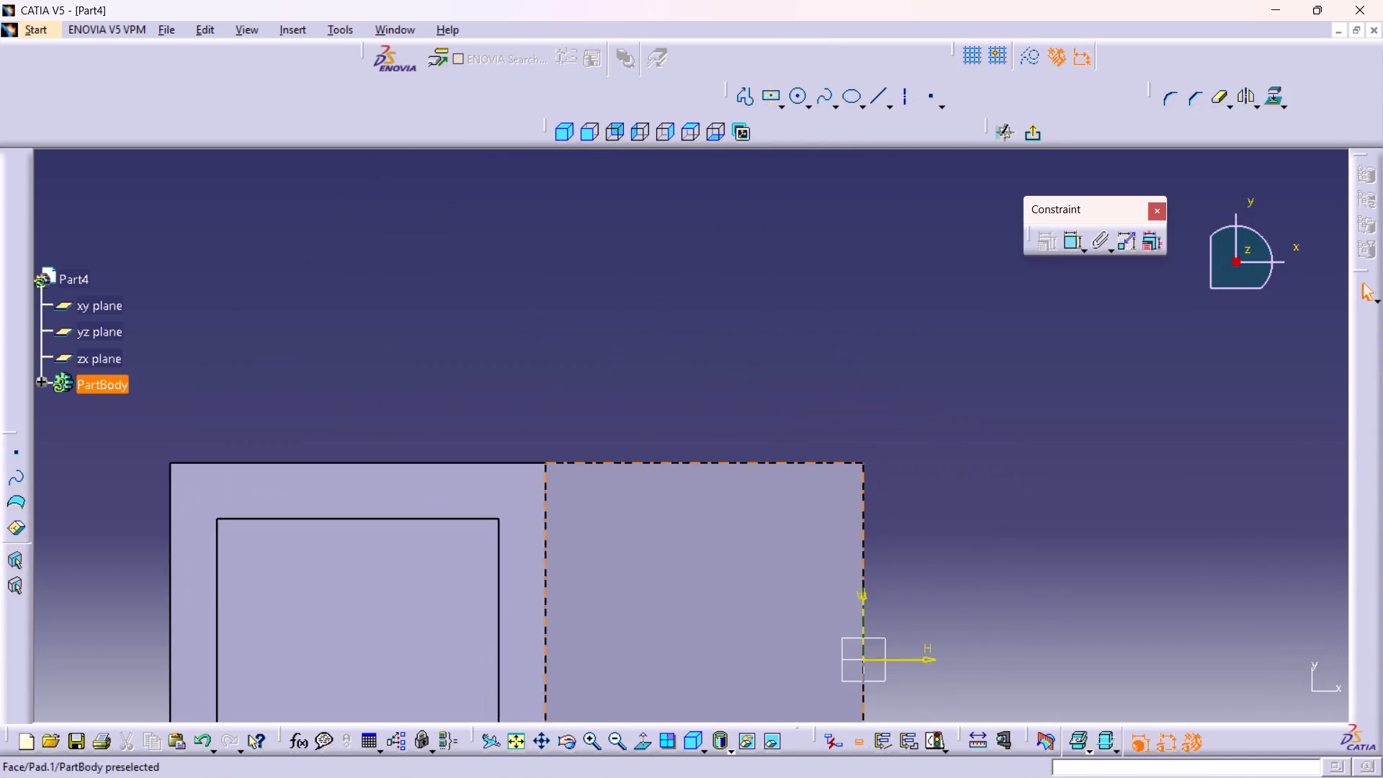
middle_click_drag(617, 472, 849, 295)
double_click(799, 90)
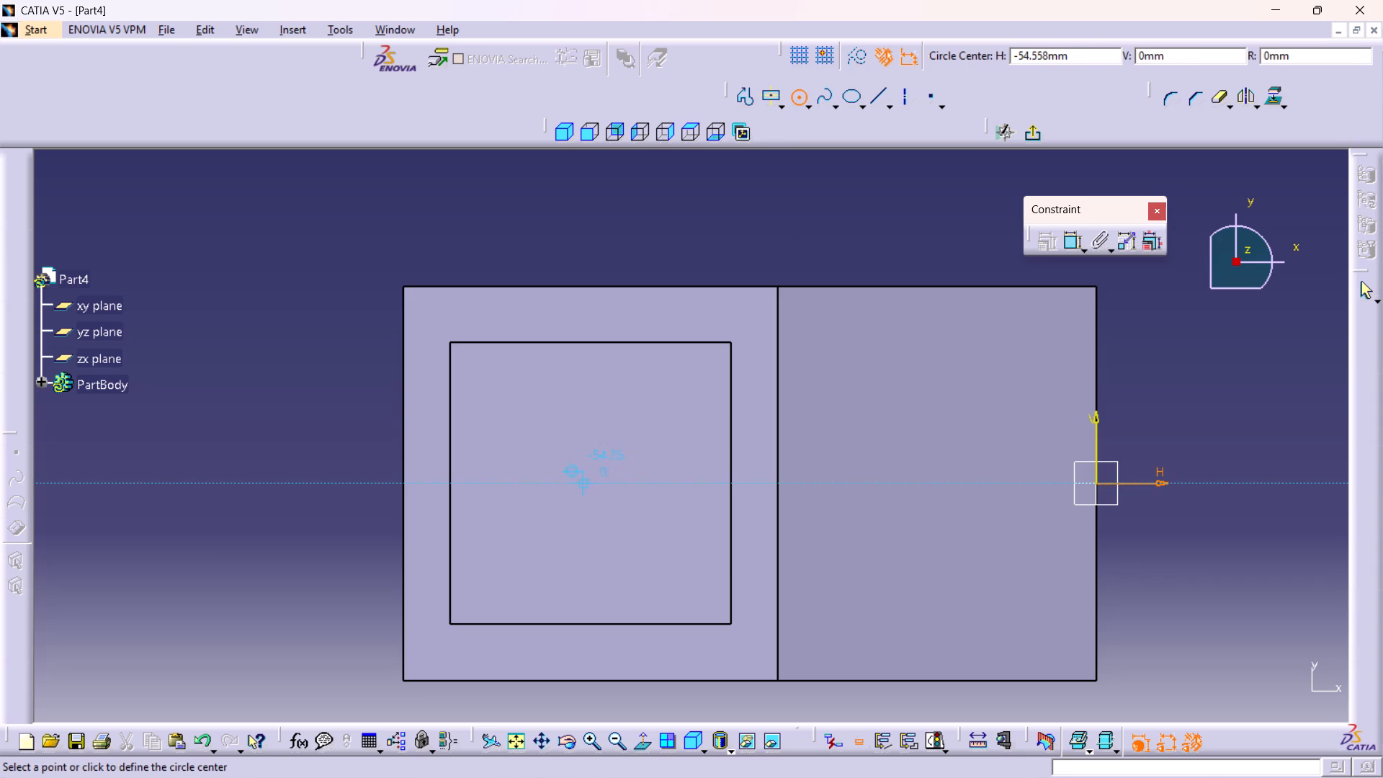
left_click(588, 480)
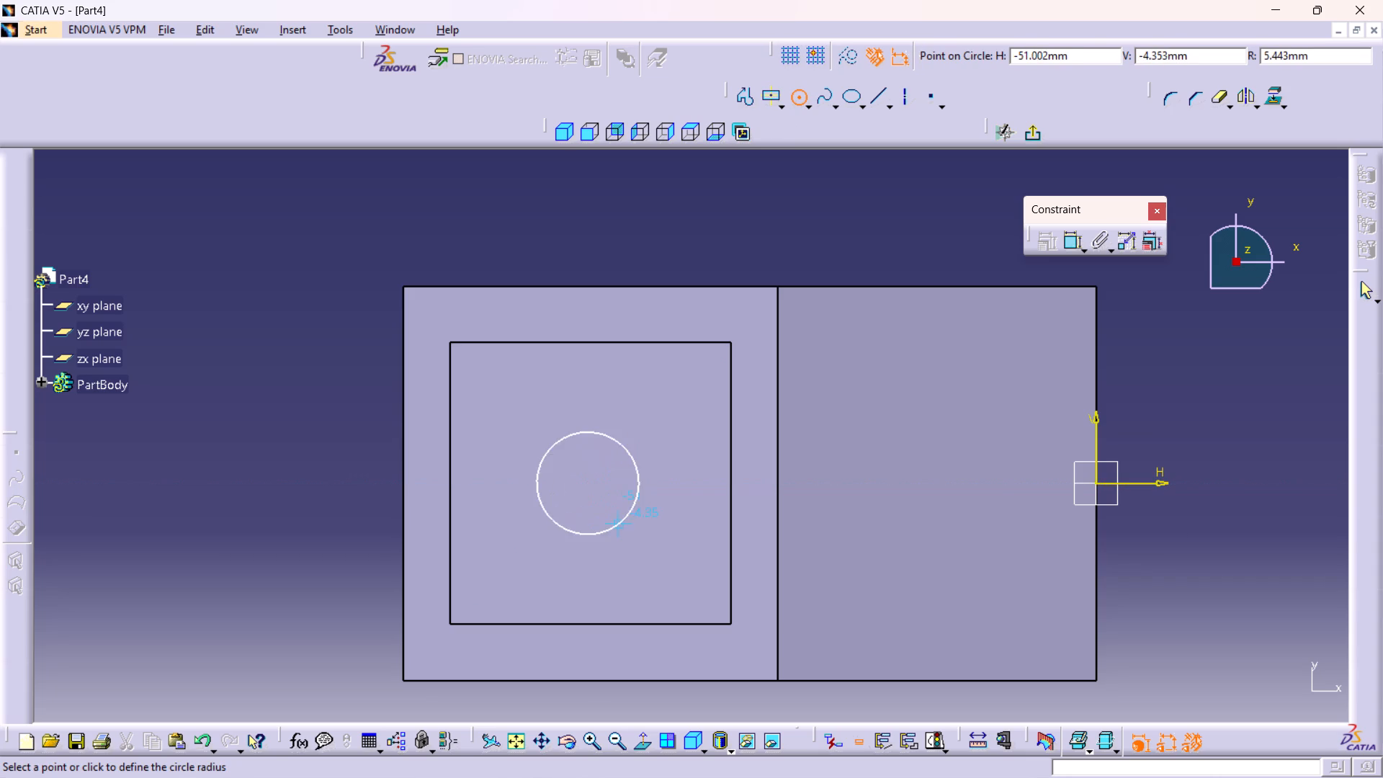
left_click(627, 535)
middle_click_drag(771, 531, 780, 478)
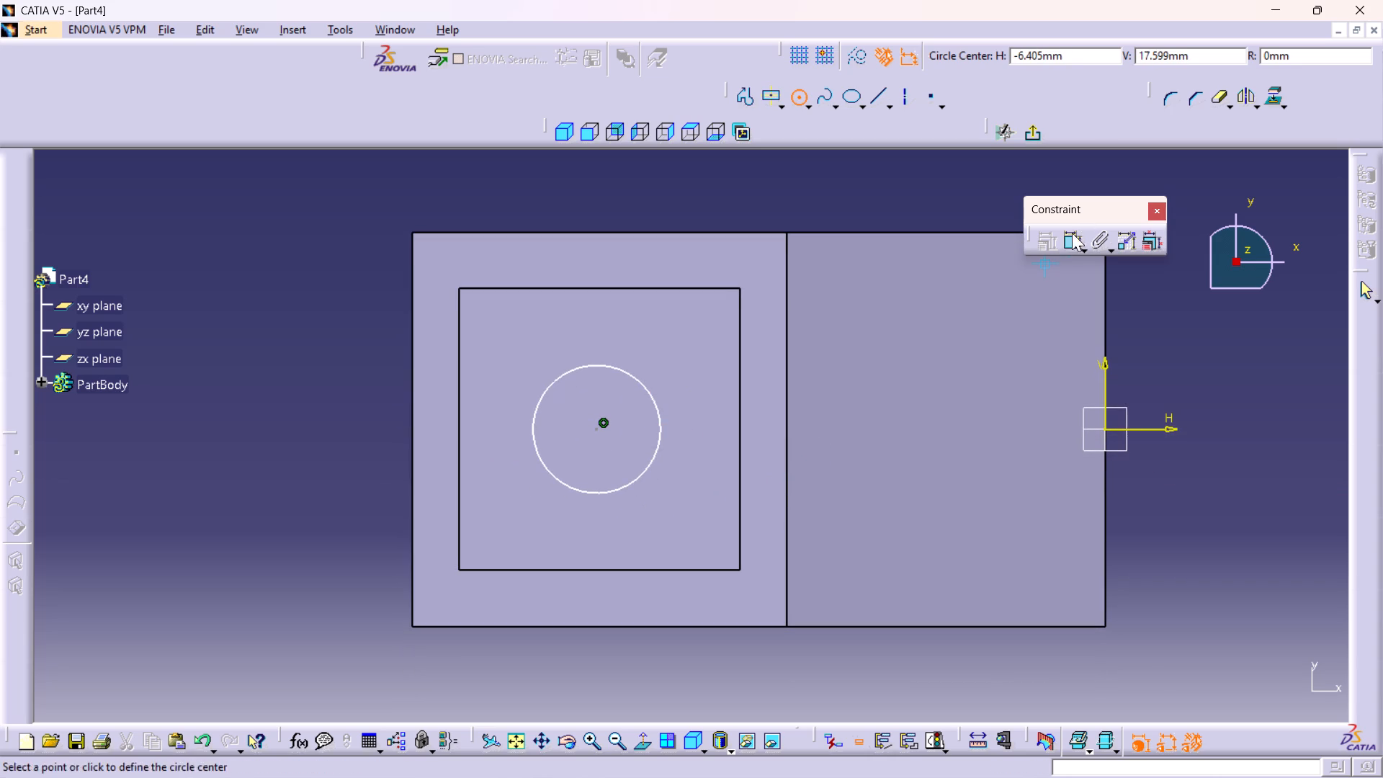
Dimension the circle's diameter and set it to 20 mm.
double_click(1071, 238)
left_click(546, 391)
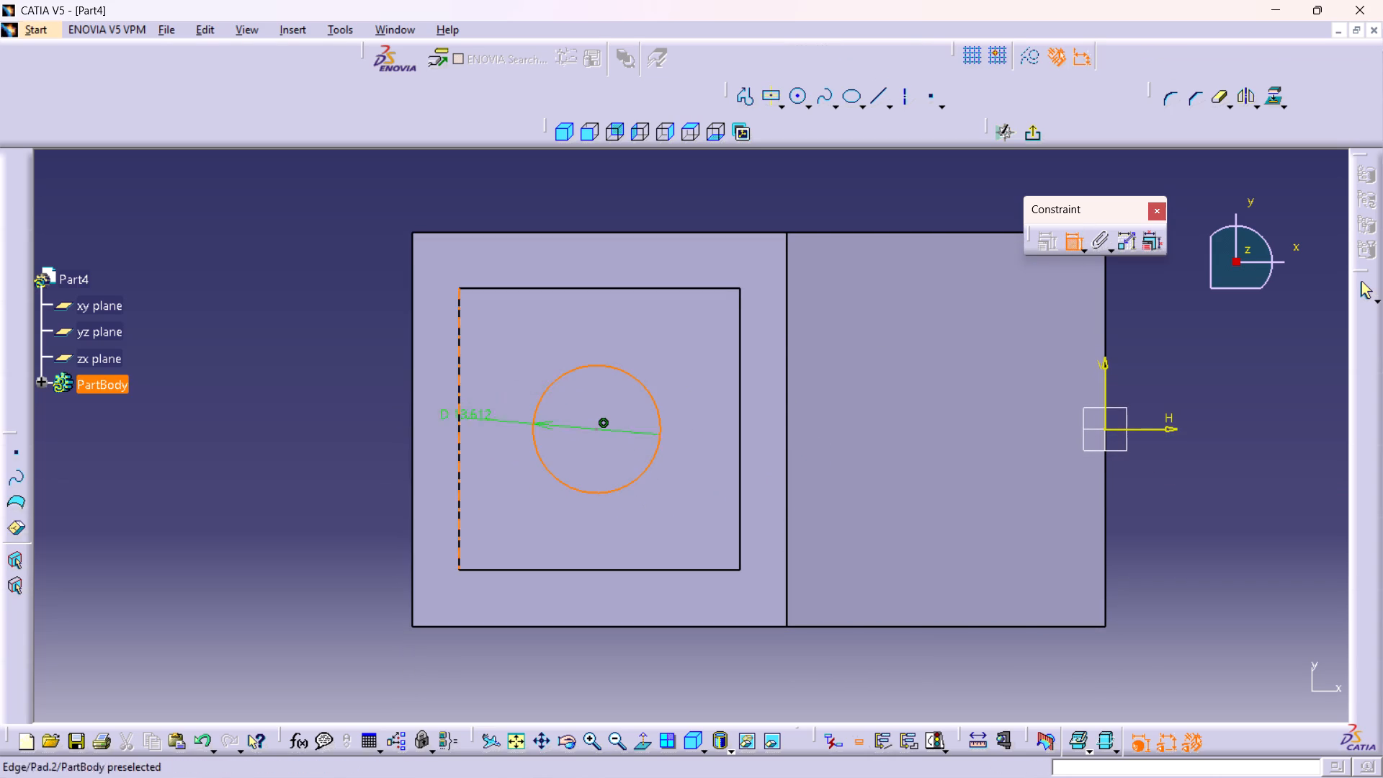
left_click(352, 384)
double_click(362, 378)
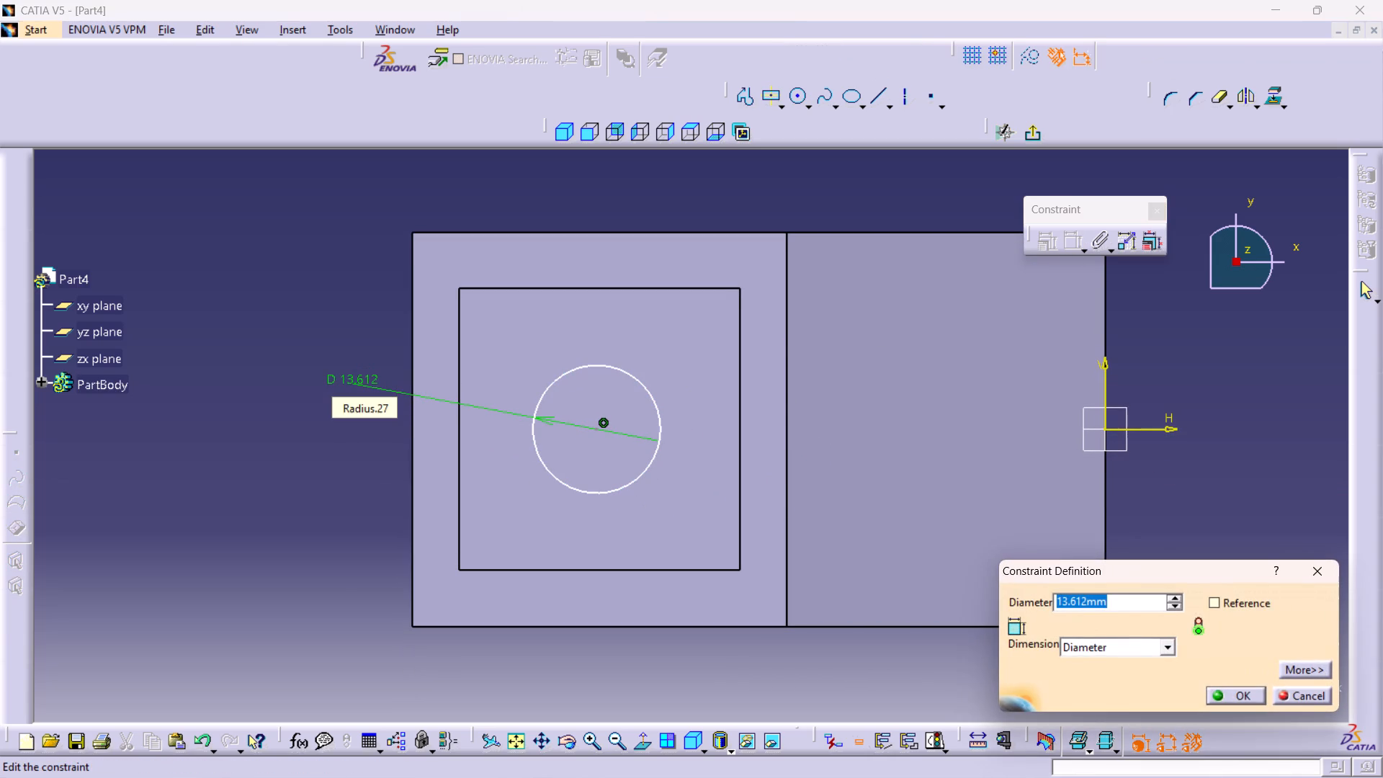
type("20")
key("Return")
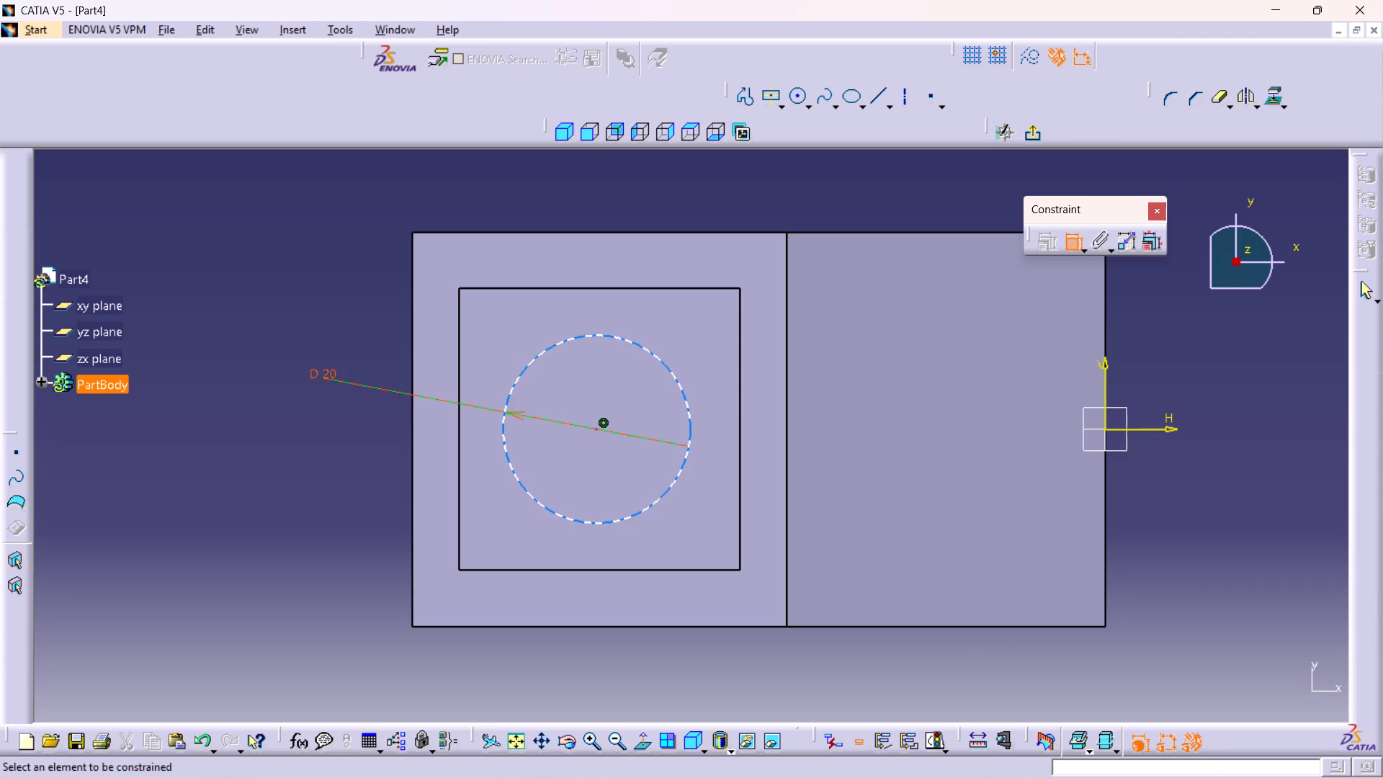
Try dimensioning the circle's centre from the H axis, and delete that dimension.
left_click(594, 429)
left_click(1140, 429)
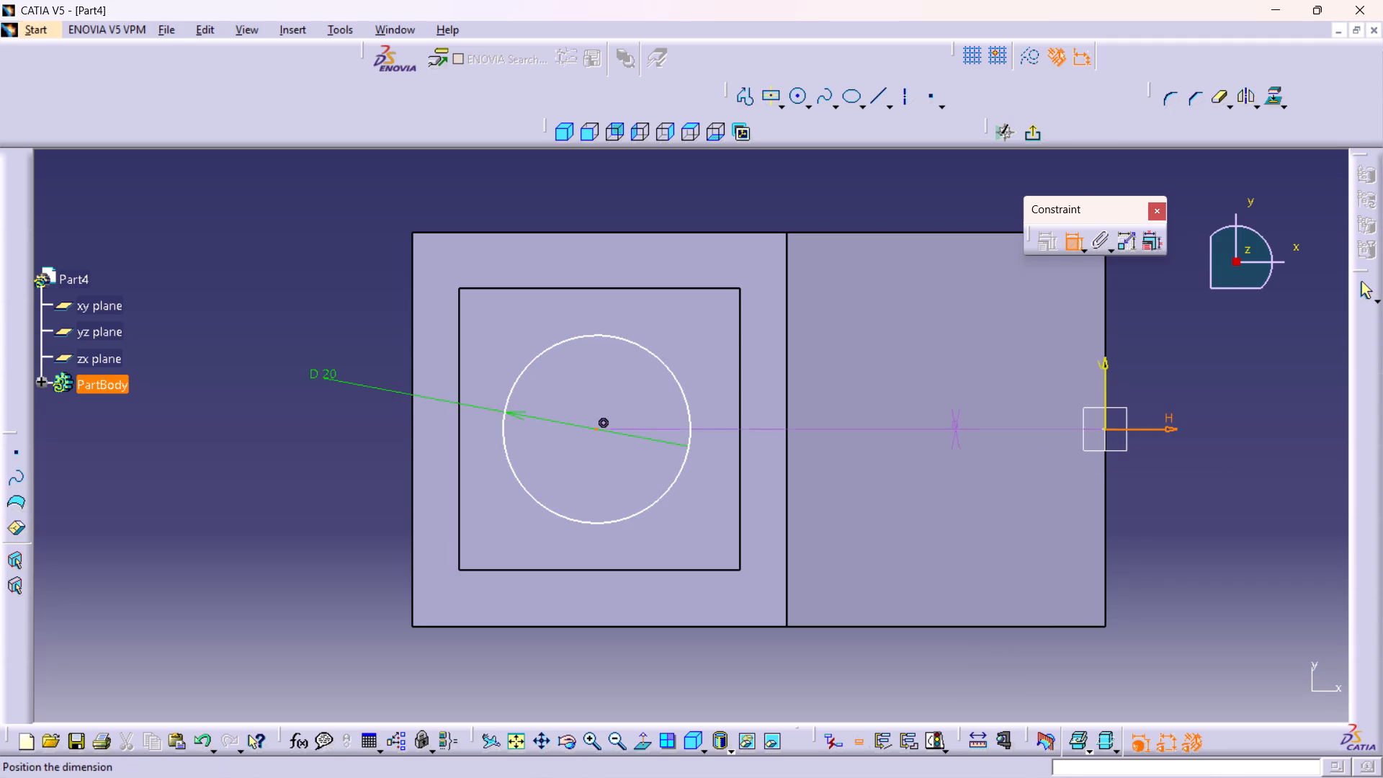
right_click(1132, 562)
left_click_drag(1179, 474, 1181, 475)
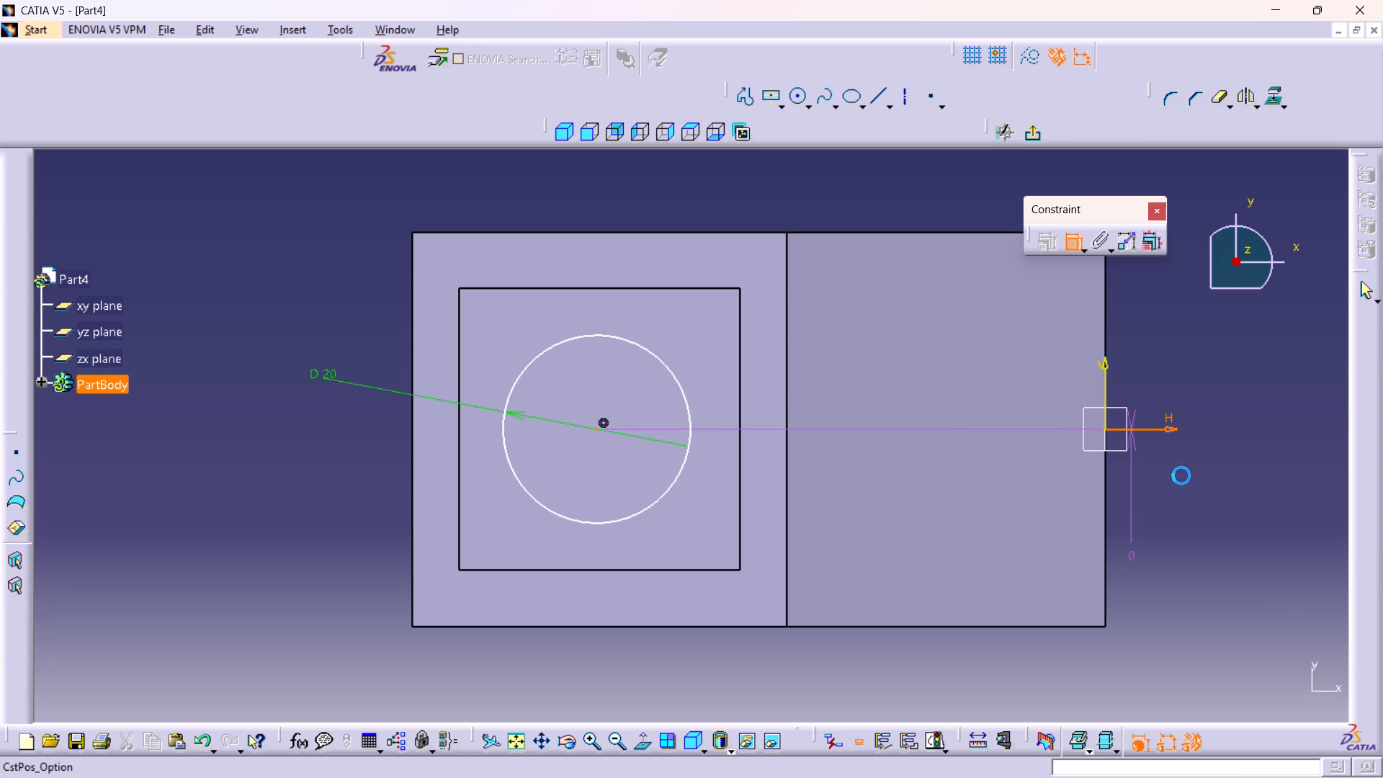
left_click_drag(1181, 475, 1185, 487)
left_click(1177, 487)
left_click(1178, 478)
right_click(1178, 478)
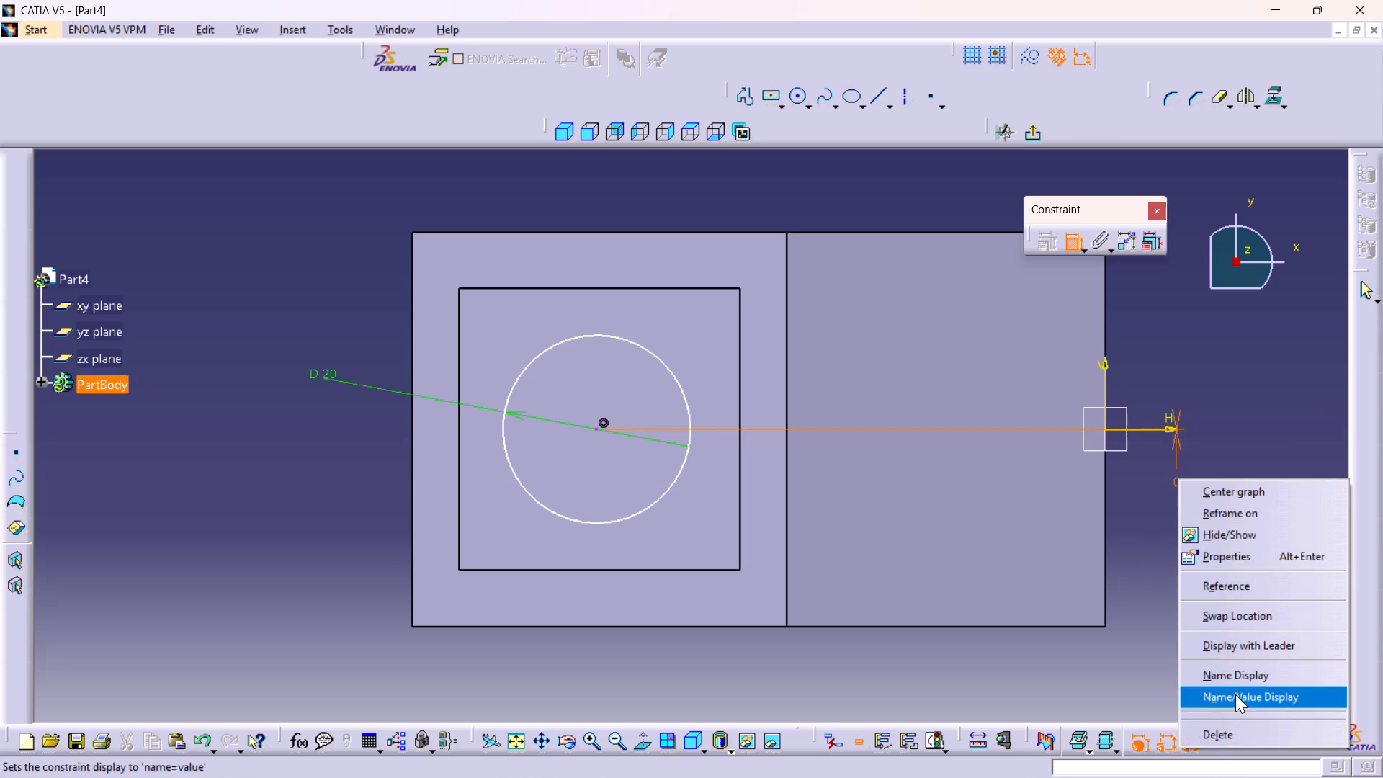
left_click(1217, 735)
Dimension the circle's centre from the square's edge farthest from the slope, and set the distance to 15 mm.
middle_click_drag(1195, 553, 1191, 532)
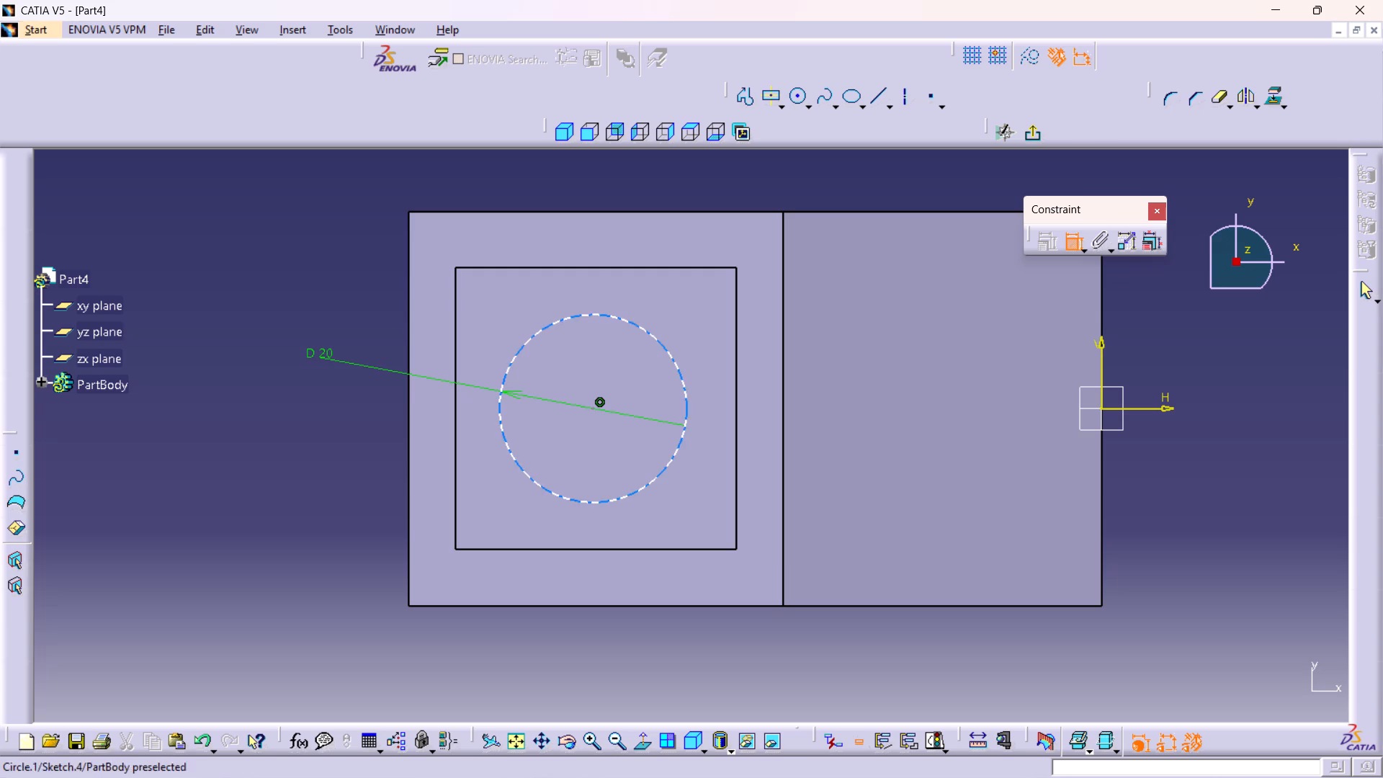
left_click(455, 398)
left_click(591, 408)
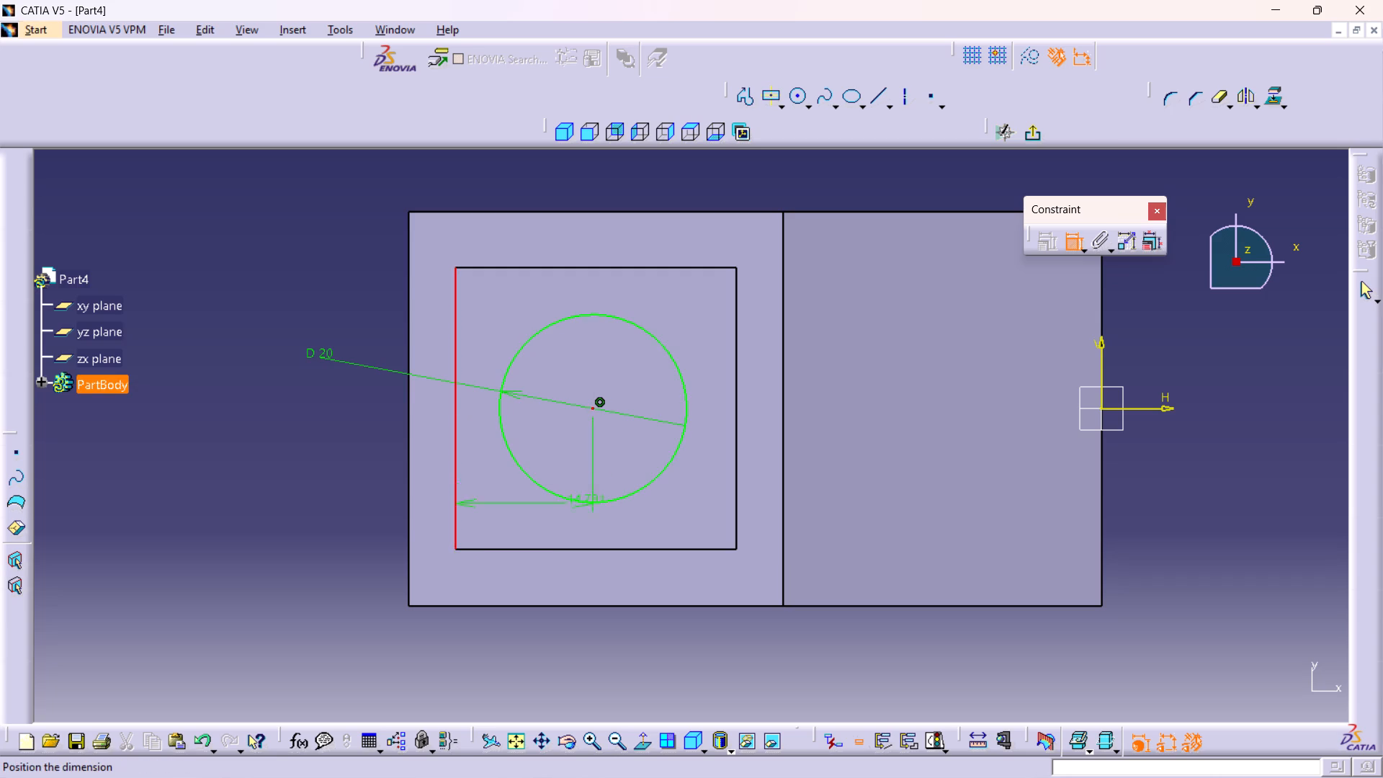
left_click(530, 652)
double_click(532, 646)
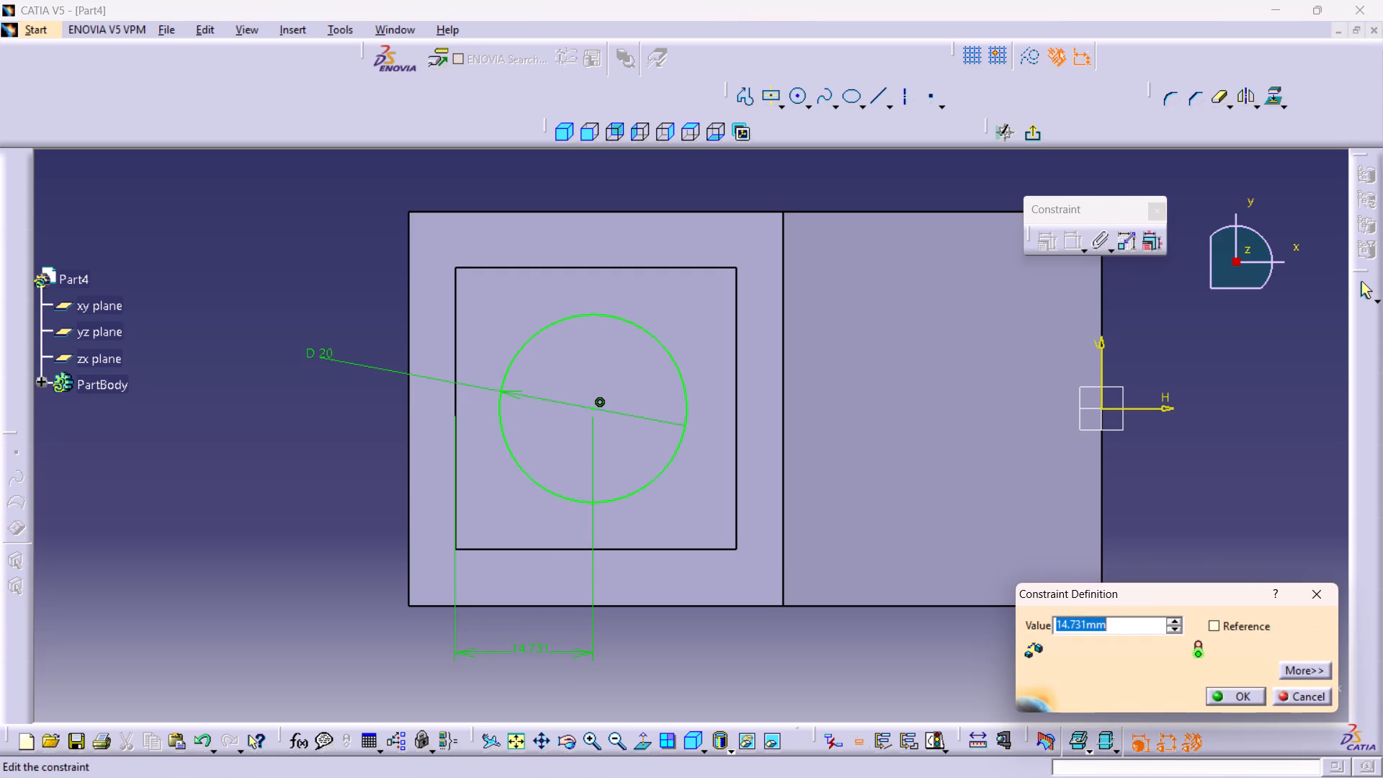
key("5")
key("BackSpace")
type("15")
key("Return")
Exit the sketch and pocket the circle down through the pad and block, using the Up to last limit.
middle_click_drag(592, 568, 588, 534)
scroll(592, 568, "up", 1)
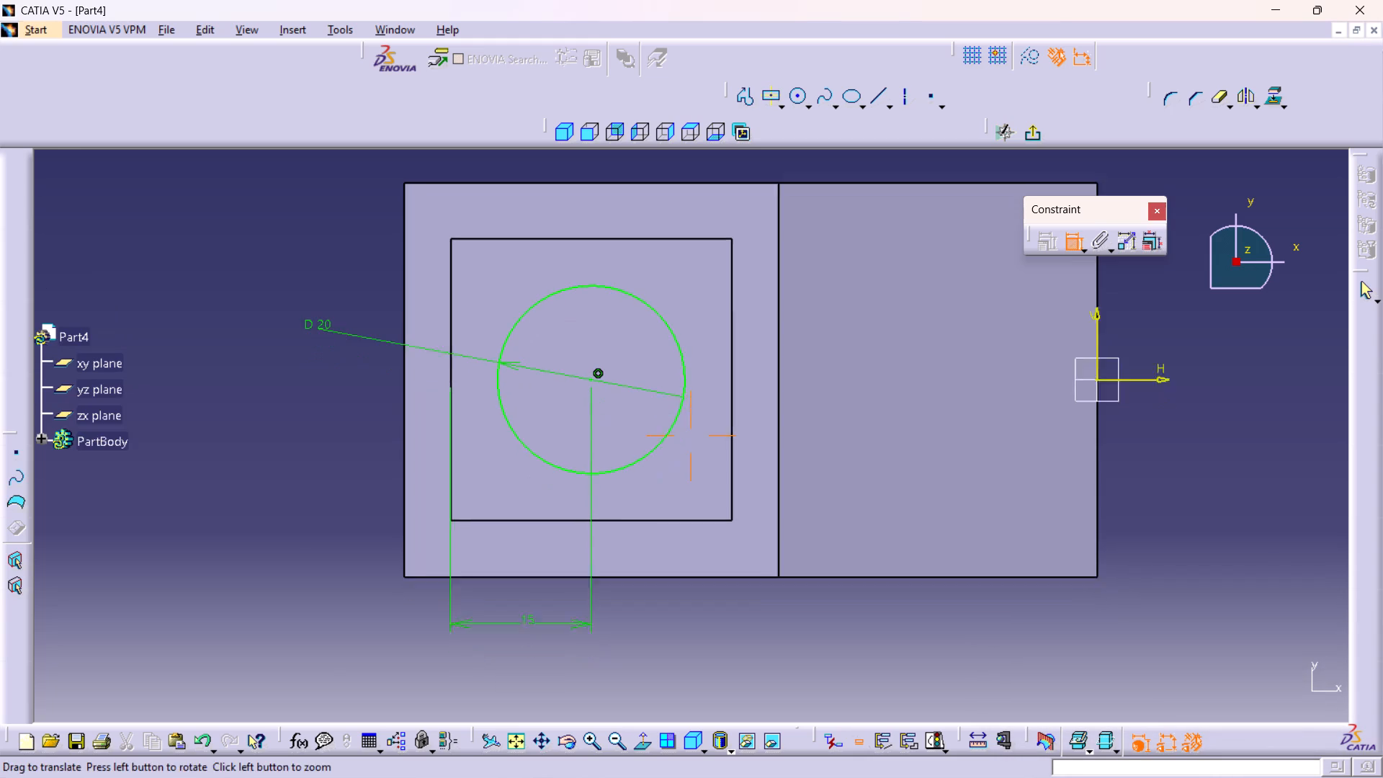
middle_click_drag(588, 534, 588, 527)
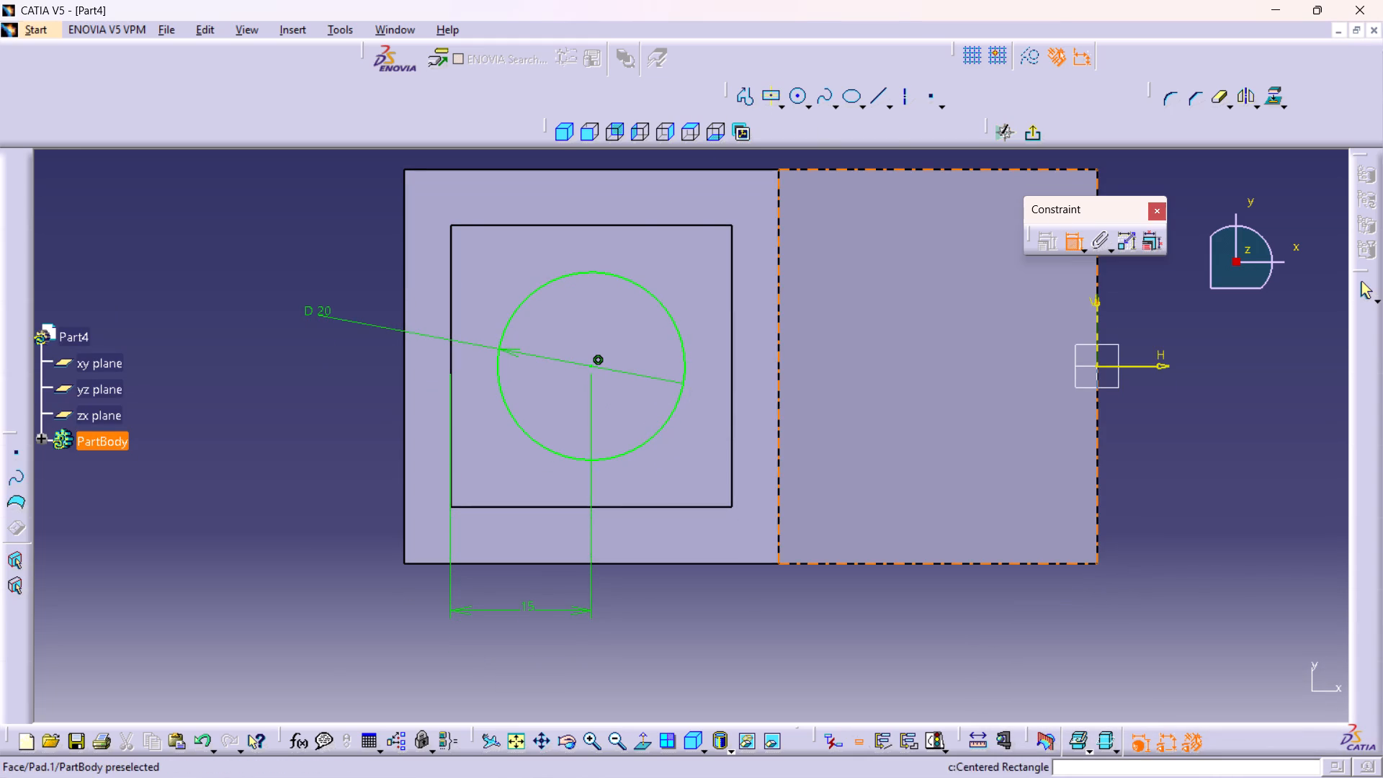
left_click(1039, 135)
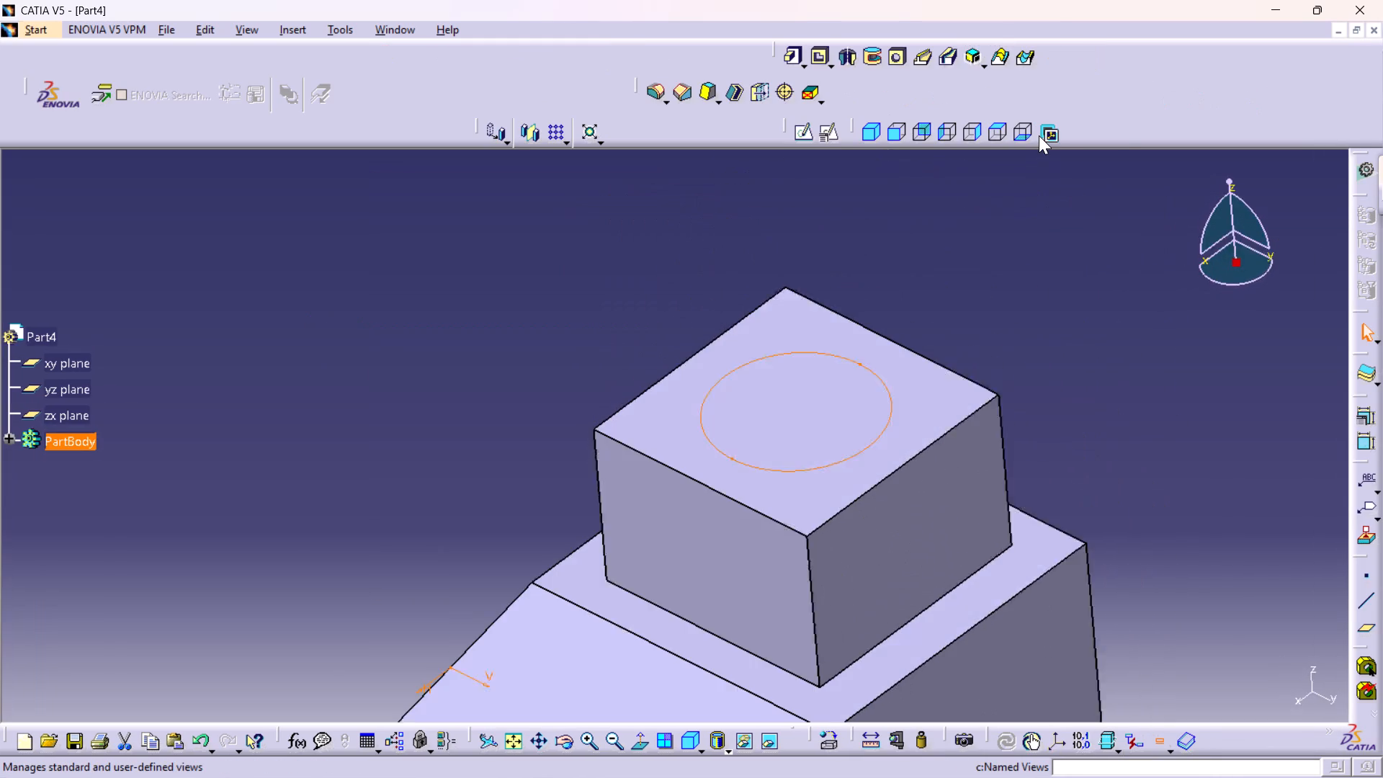
middle_click_drag(990, 344, 919, 261)
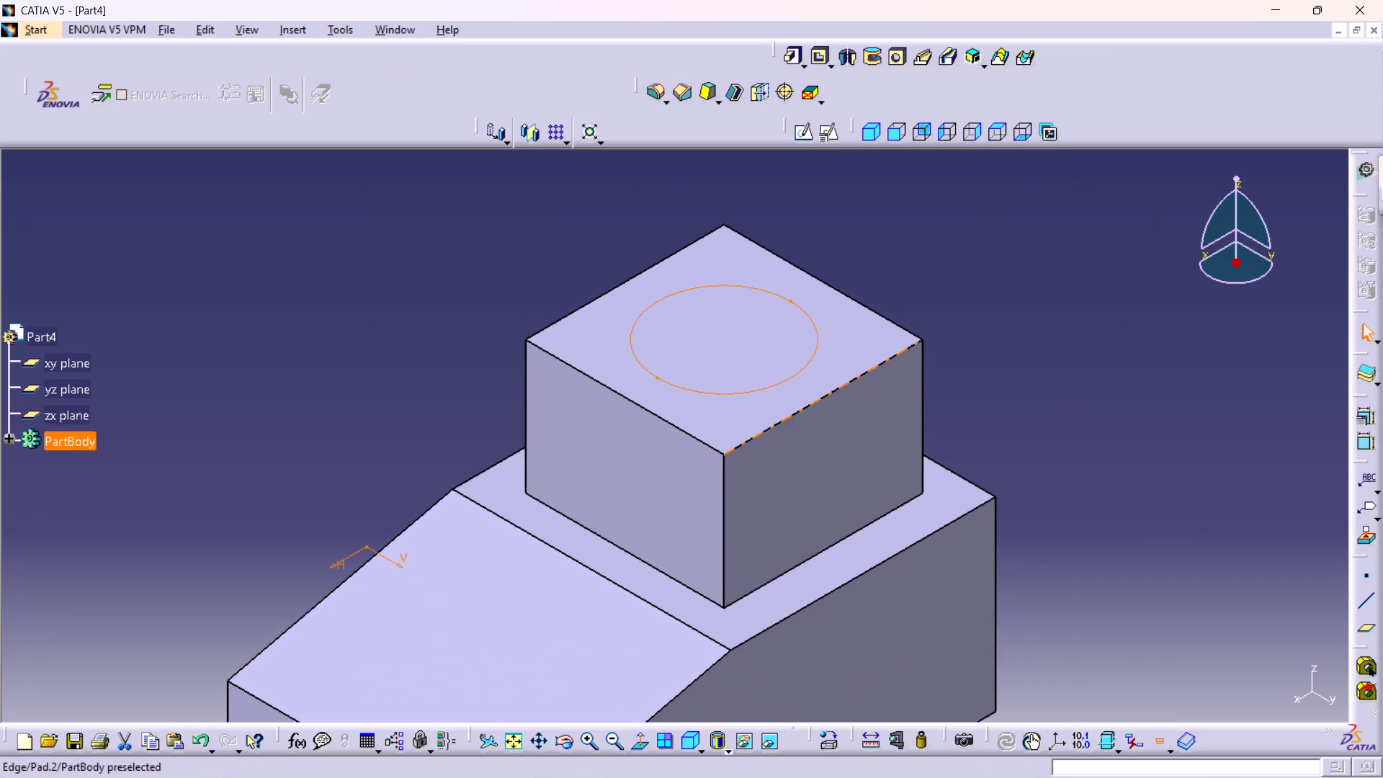
middle_click_drag(882, 361, 864, 331)
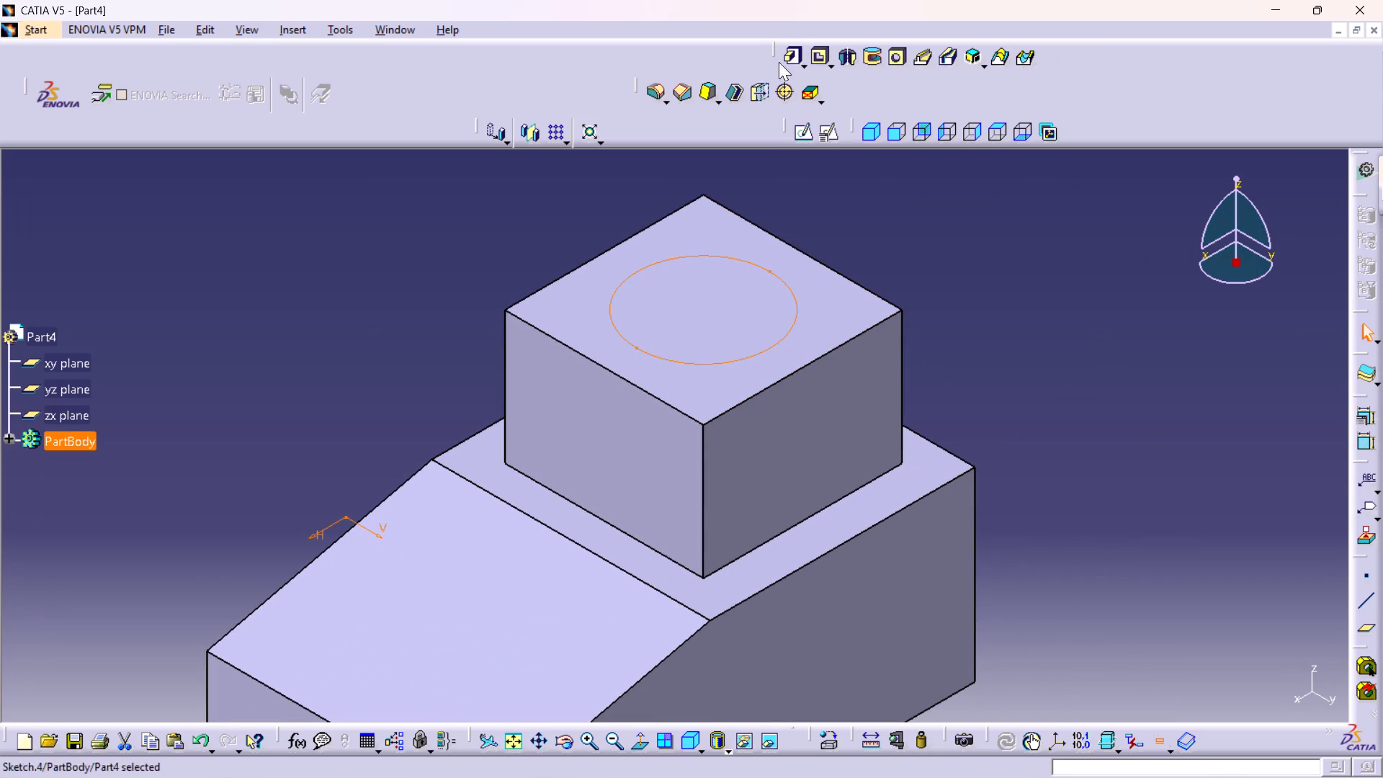
left_click(821, 53)
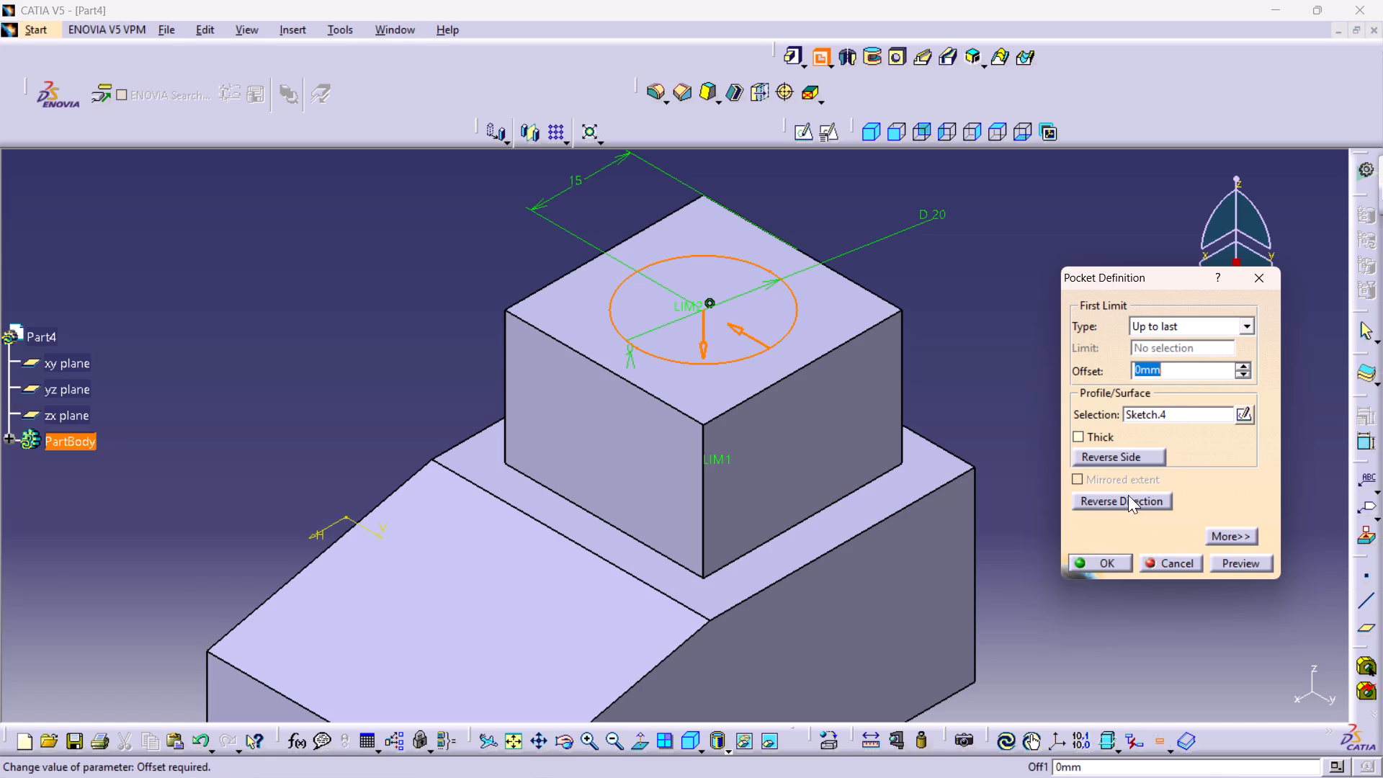
left_click(1104, 565)
middle_click_drag(1029, 458, 1008, 391)
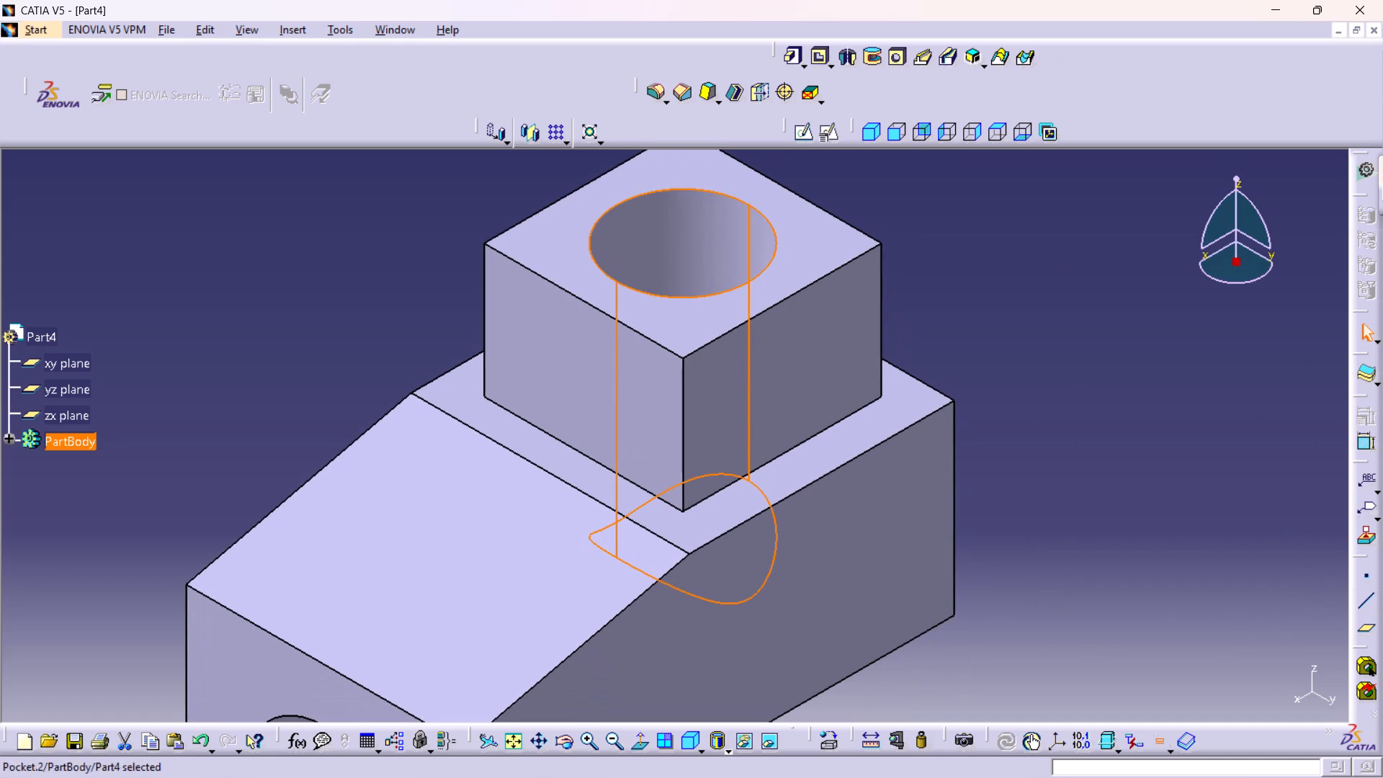
left_click(1029, 408)
Examine the circular hole through the pad and block from above and underneath.
middle_click_drag(1085, 453, 985, 553)
right_click_drag(1068, 408, 985, 553)
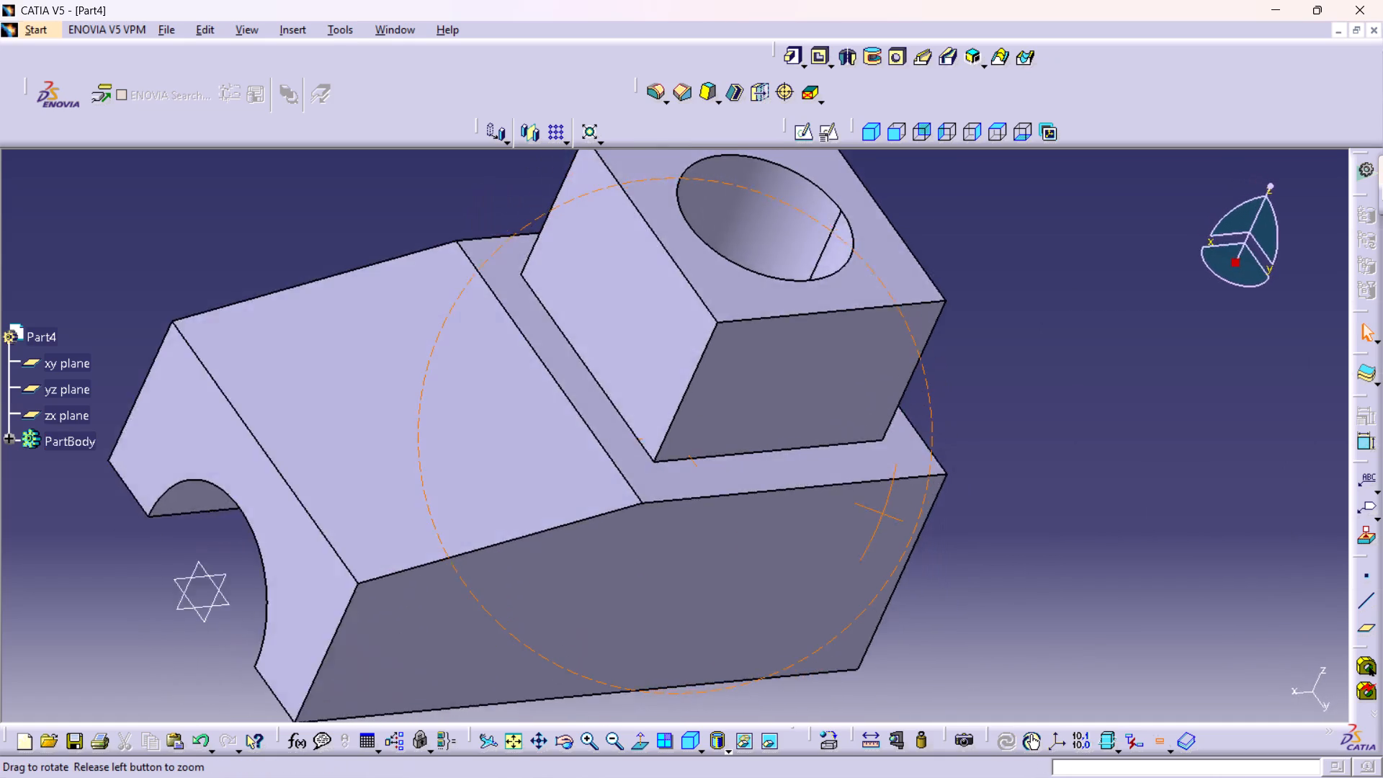
middle_click_drag(985, 553, 460, 528)
right_click_drag(985, 553, 460, 528)
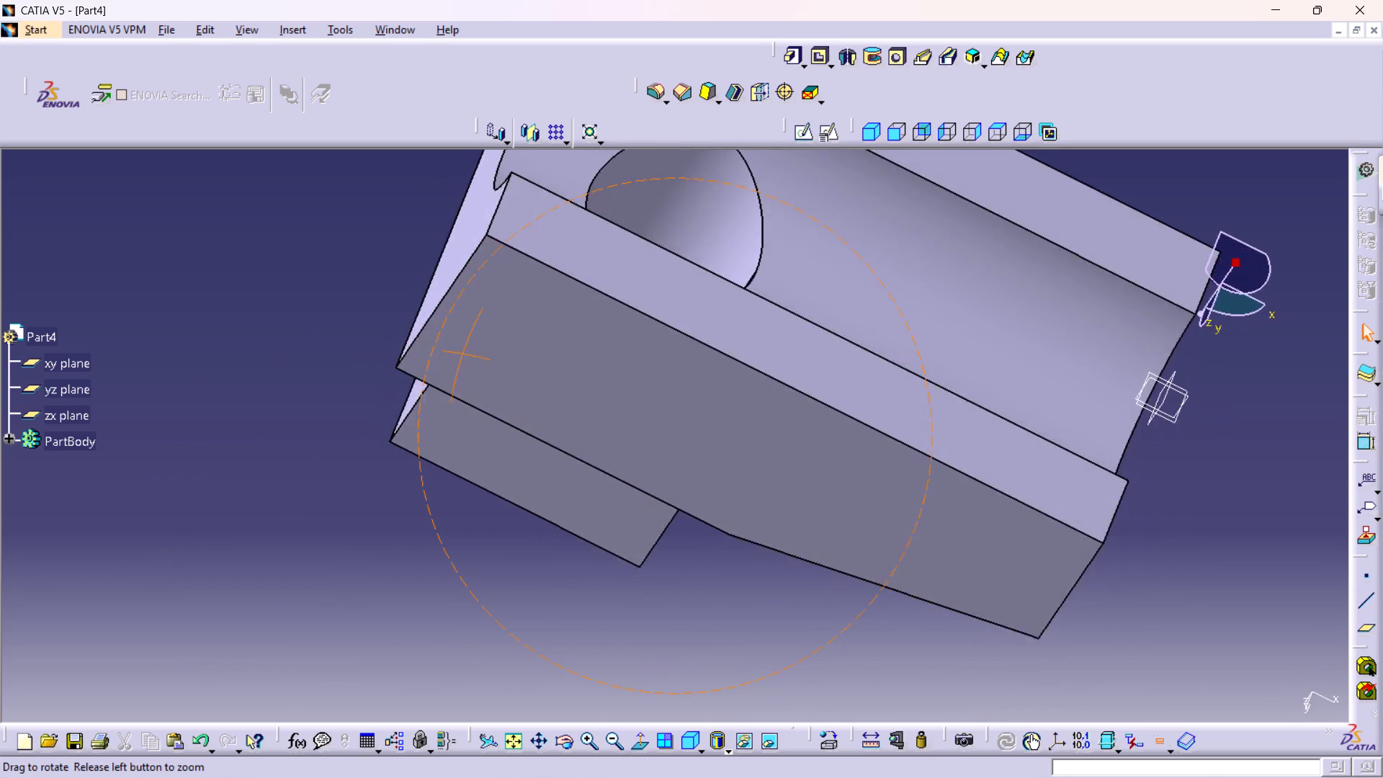
right_click_drag(460, 528, 878, 278)
middle_click_drag(460, 528, 877, 321)
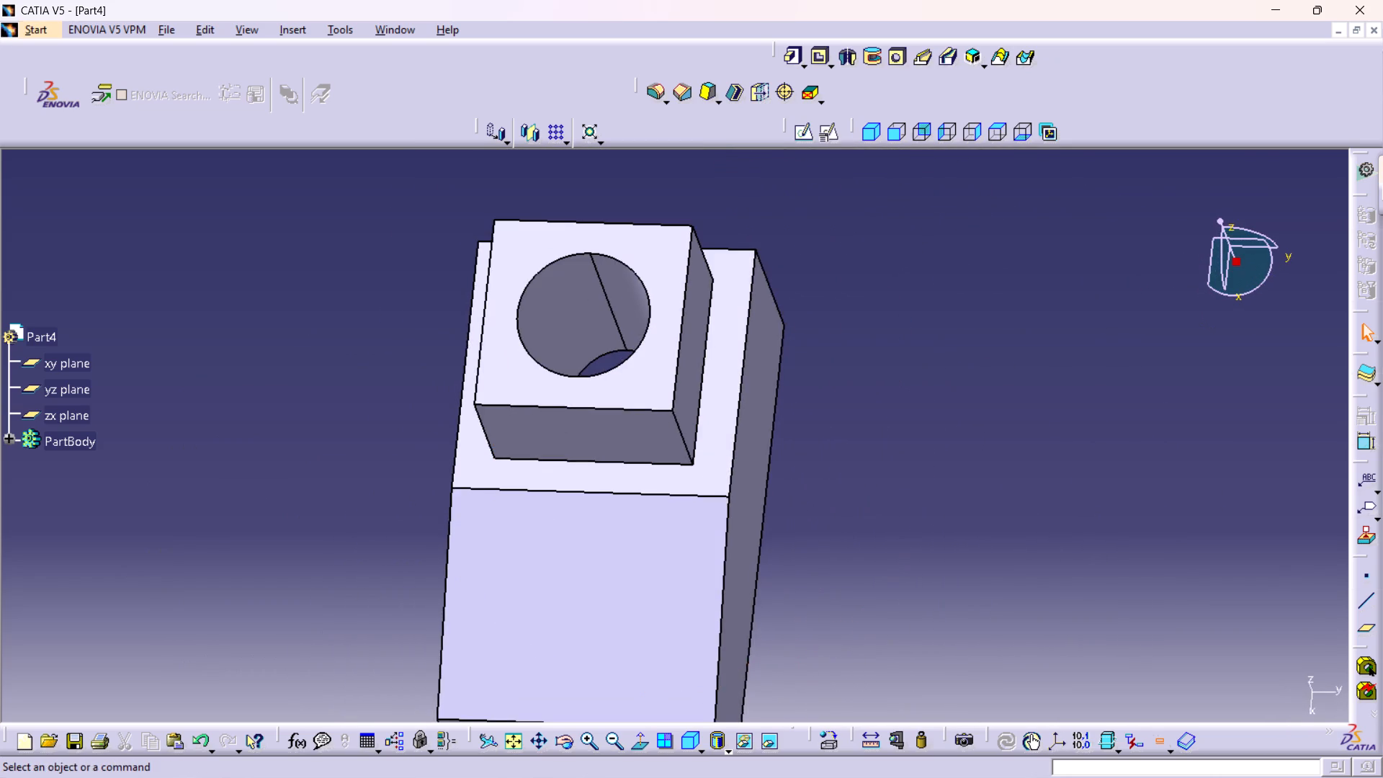
middle_click_drag(701, 614, 485, 441)
right_click_drag(699, 609, 485, 441)
middle_click_drag(919, 480, 895, 576)
right_click_drag(919, 480, 896, 578)
middle_click_drag(653, 542, 801, 627)
Start a sketch on the pad's side face towards the slope and draw a circle about 13.2 mm in diameter, centred on the V axis.
left_click(778, 455)
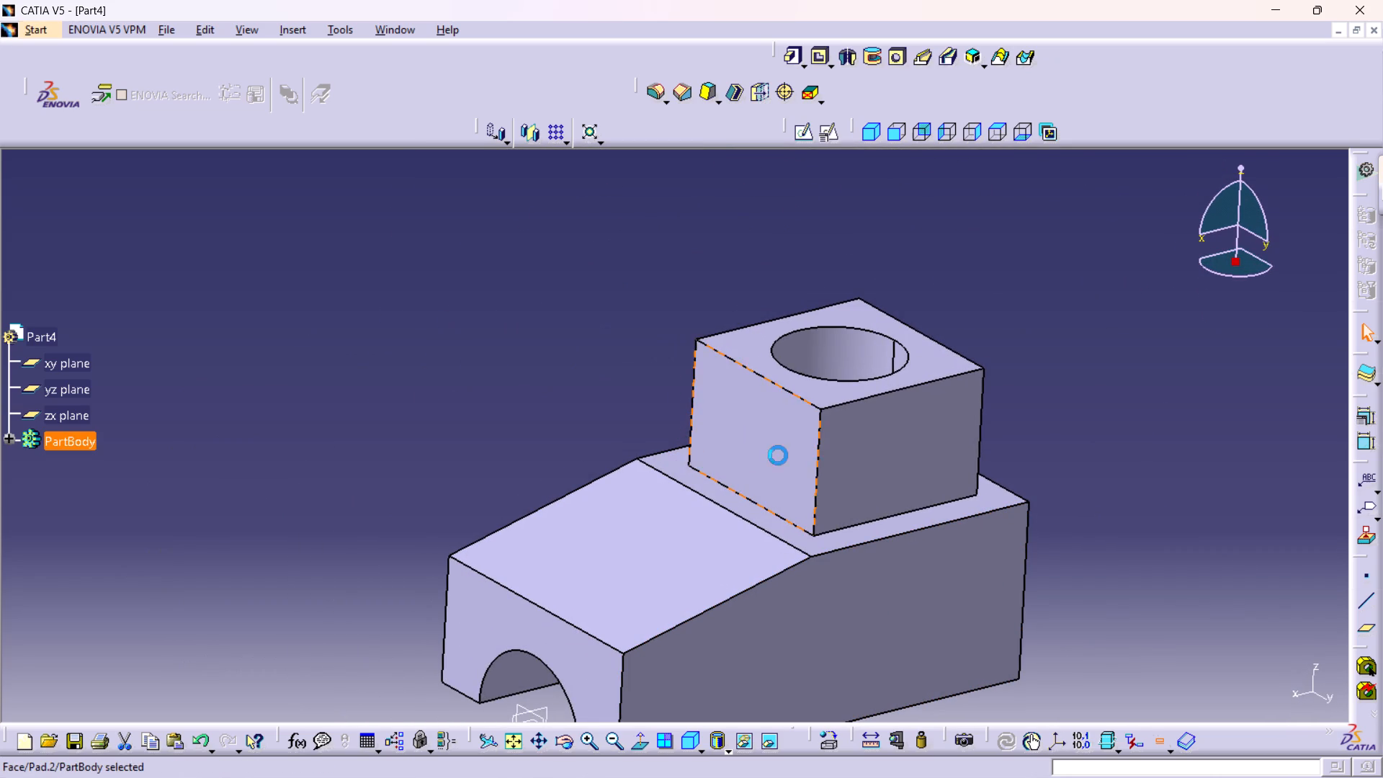
left_click(805, 132)
middle_click_drag(1056, 365, 1035, 365)
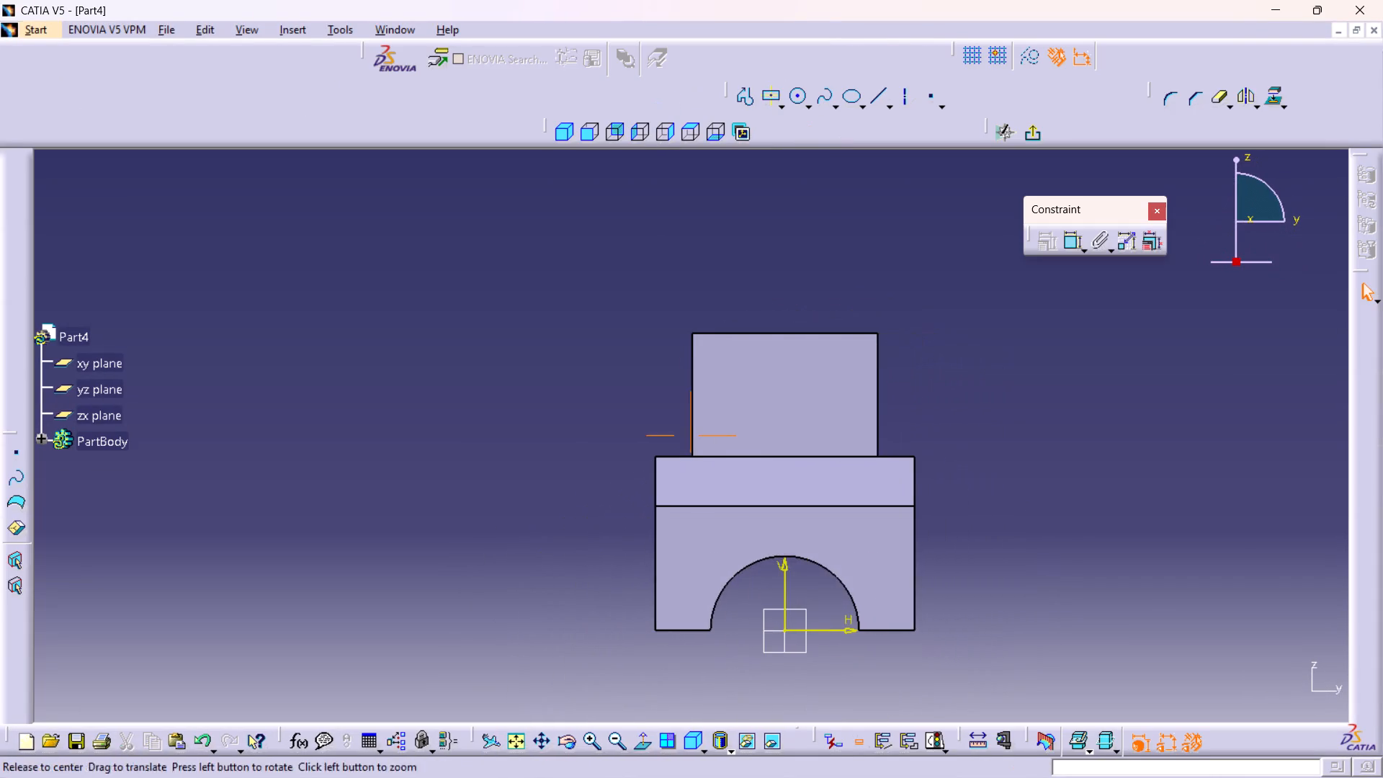
middle_click_drag(1035, 365, 967, 358)
left_click(797, 94)
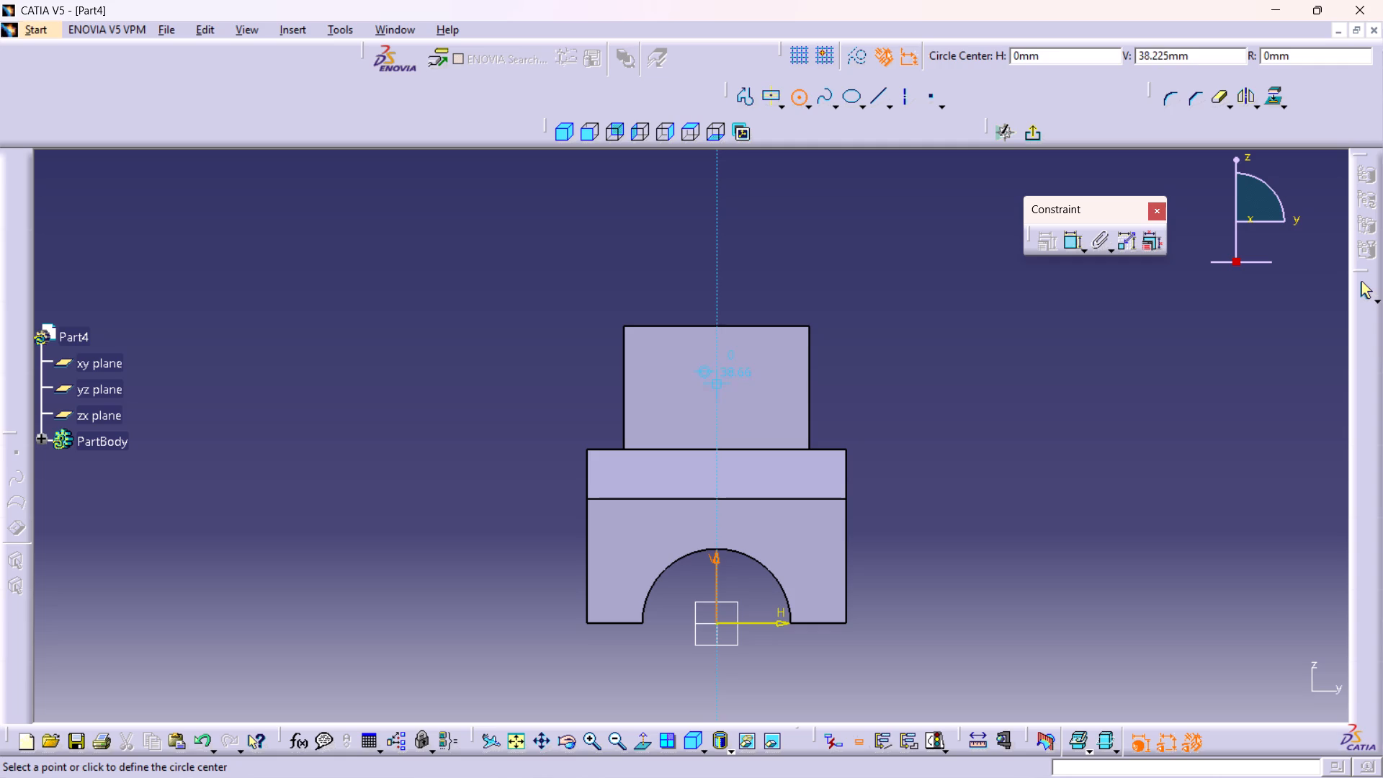
left_click_drag(717, 382, 720, 390)
left_click(742, 419)
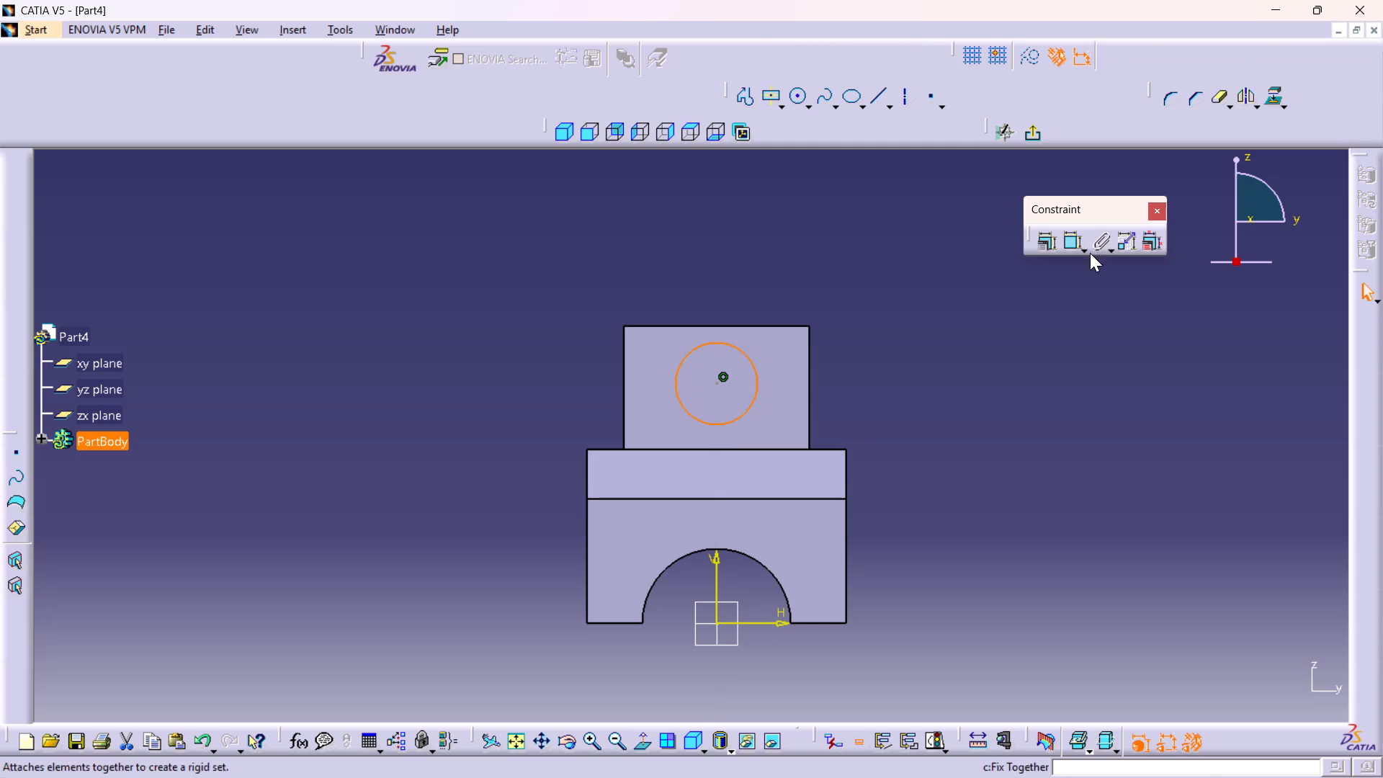
Dimension the side-face circle's diameter and set it to 12 mm.
left_click(1075, 233)
left_click(851, 247)
double_click(860, 238)
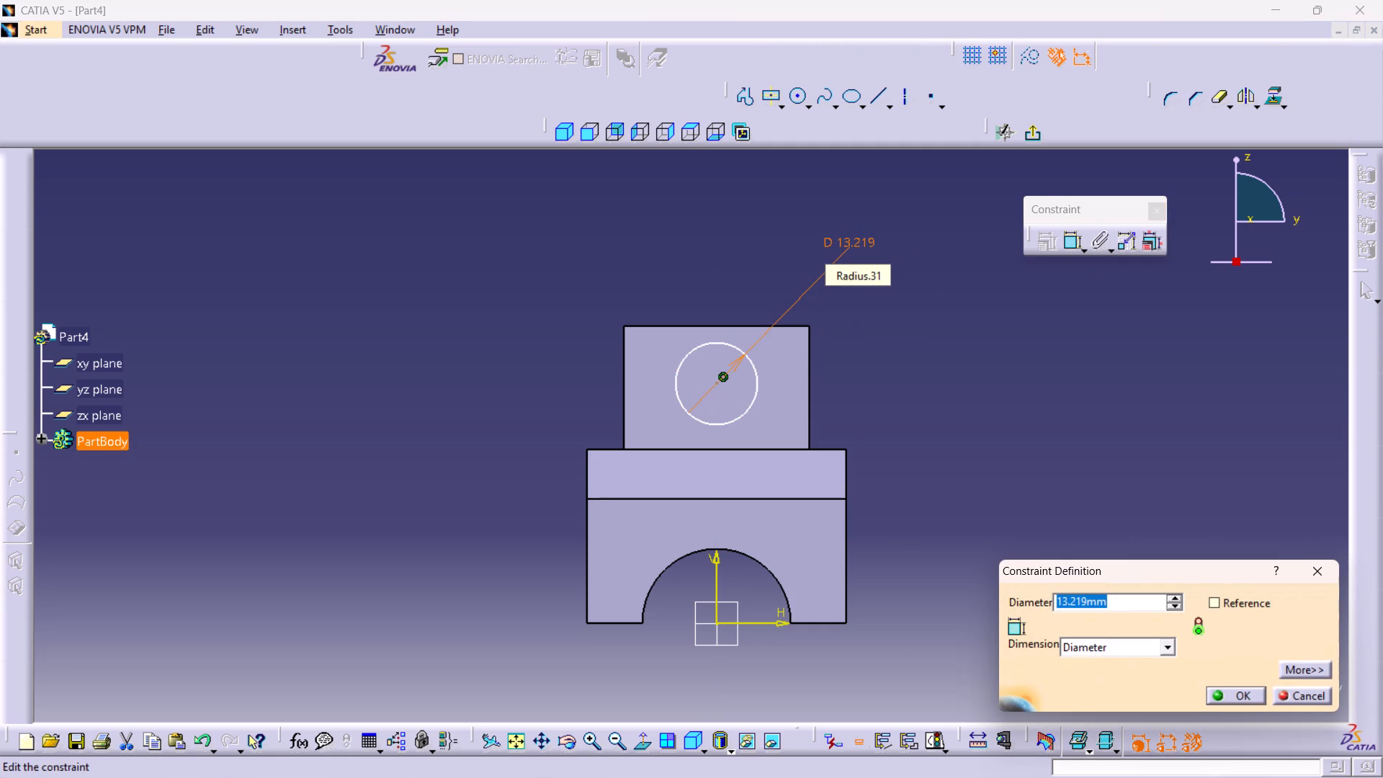
type("12")
key("Return")
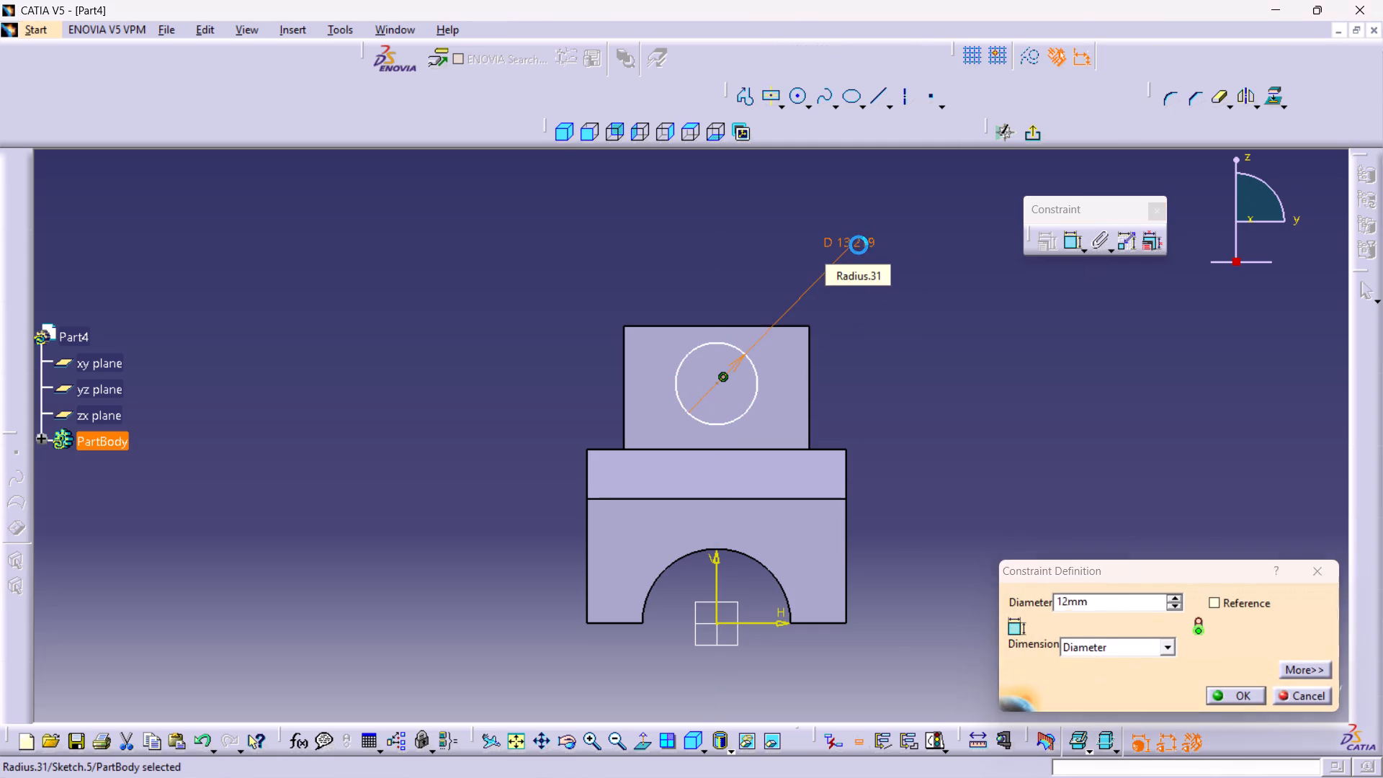
Dimension the circle's centre from the pad's top edge, set the distance to 10 mm, and exit the sketch.
left_click(1060, 229)
left_click(1062, 241)
left_click(1068, 245)
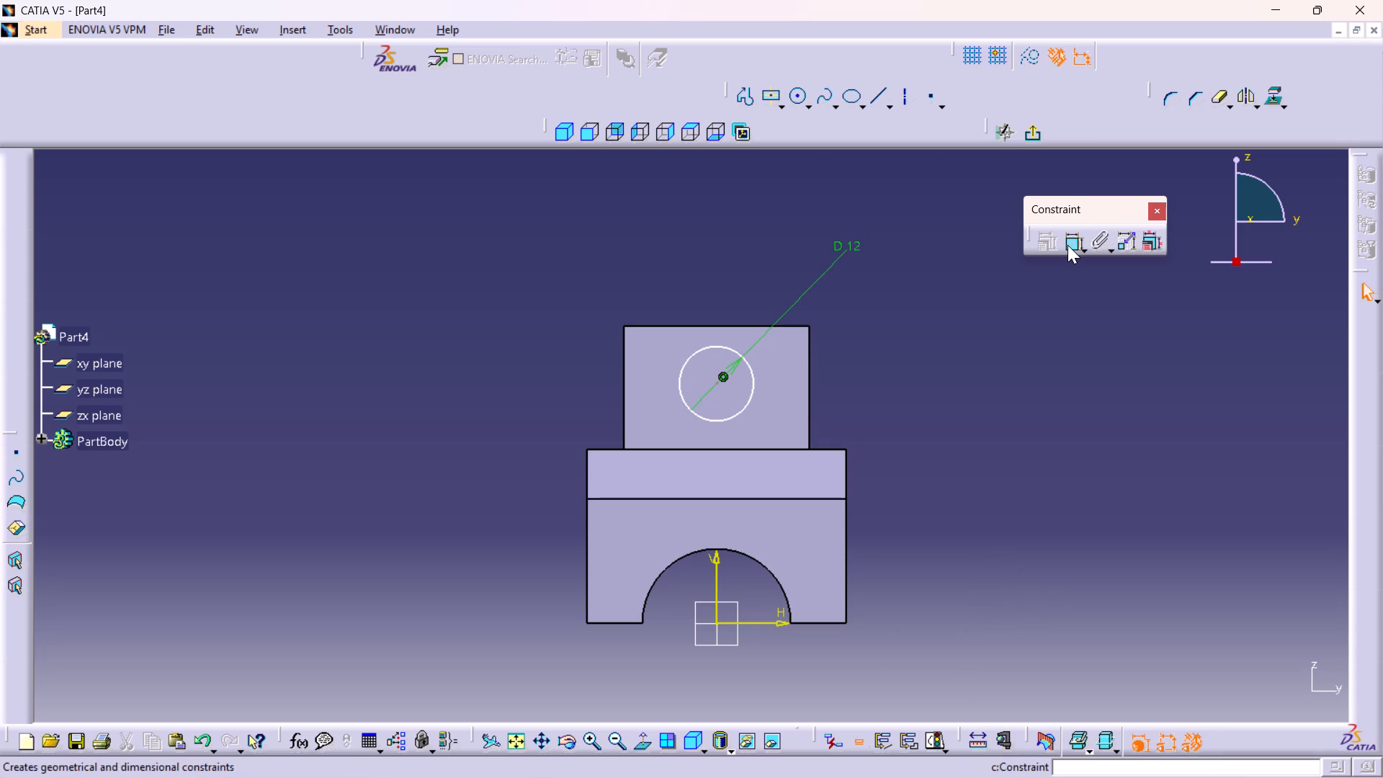
left_click(795, 324)
left_click(717, 383)
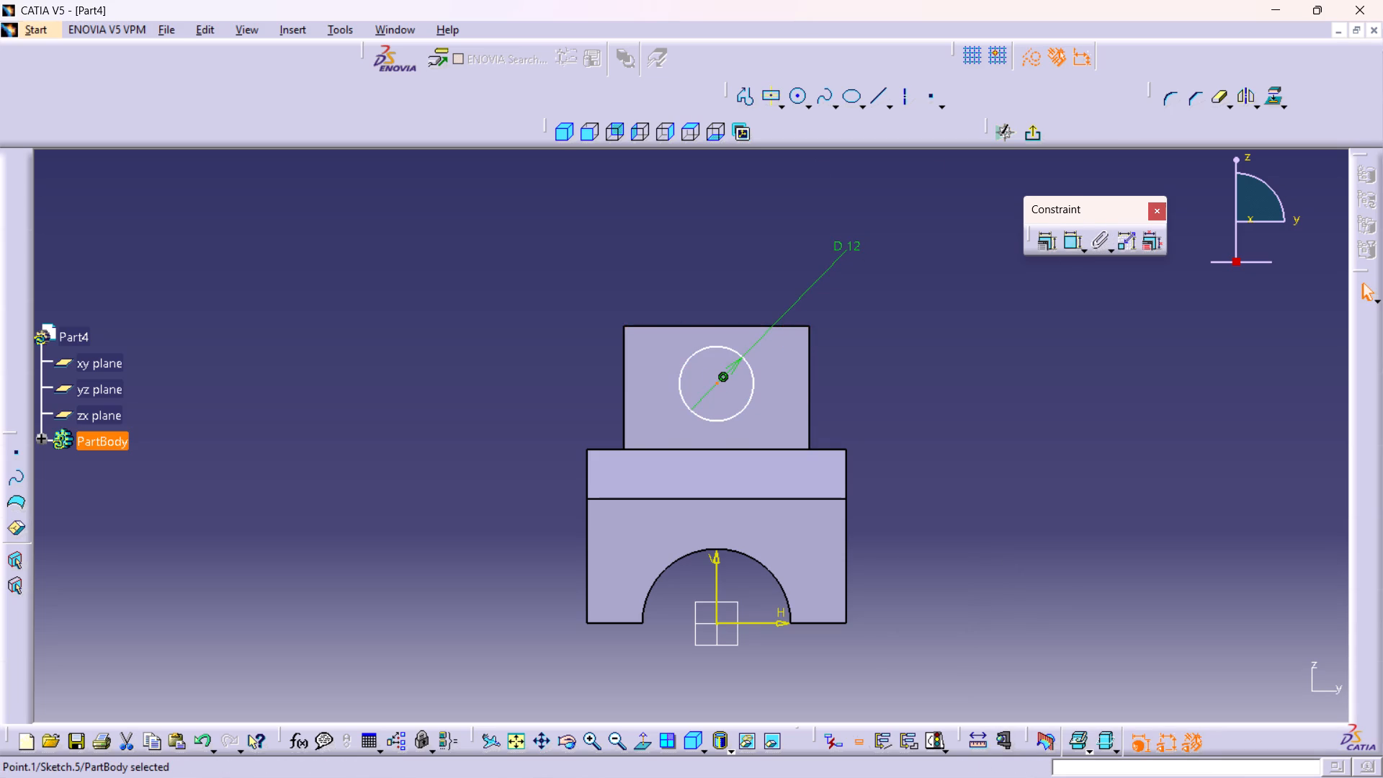
left_click(1063, 246)
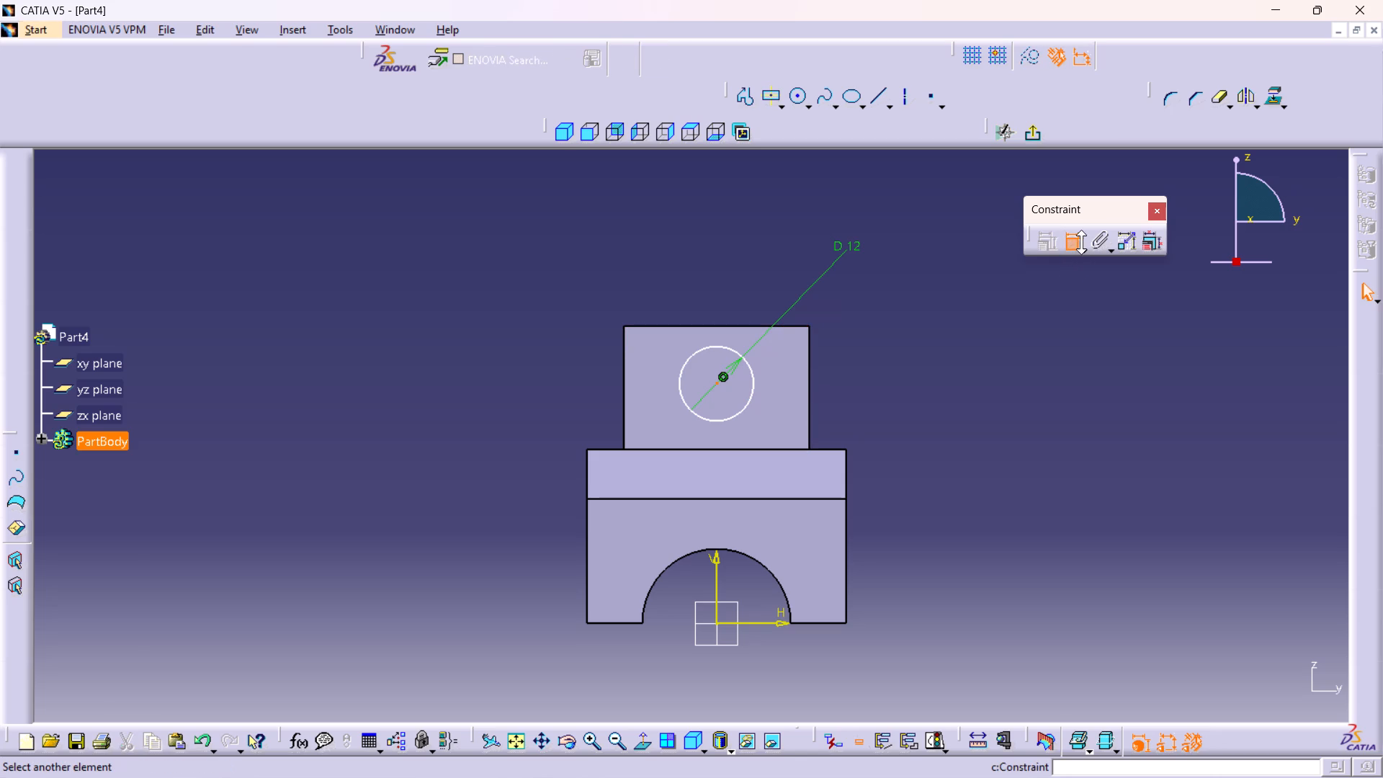
left_click(806, 325)
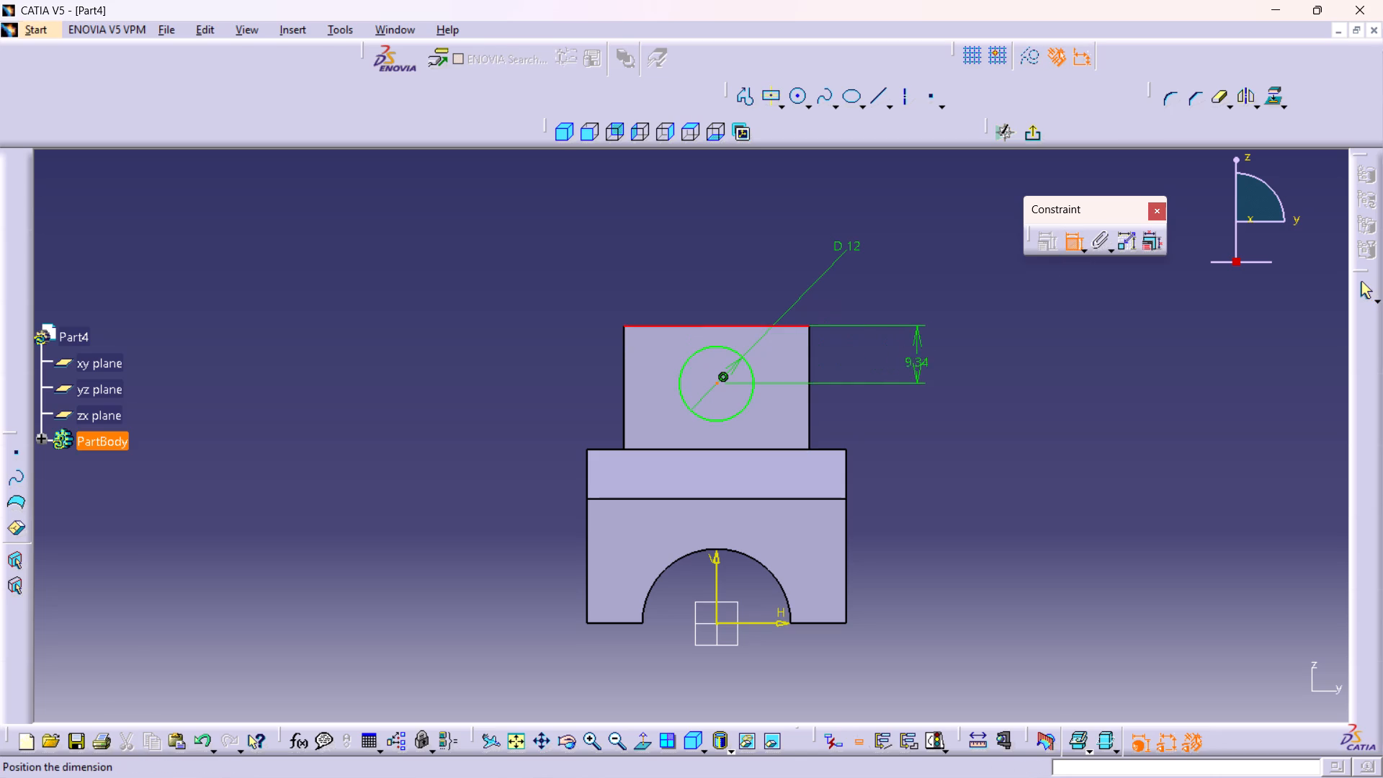
left_click(921, 354)
double_click(910, 348)
type("10")
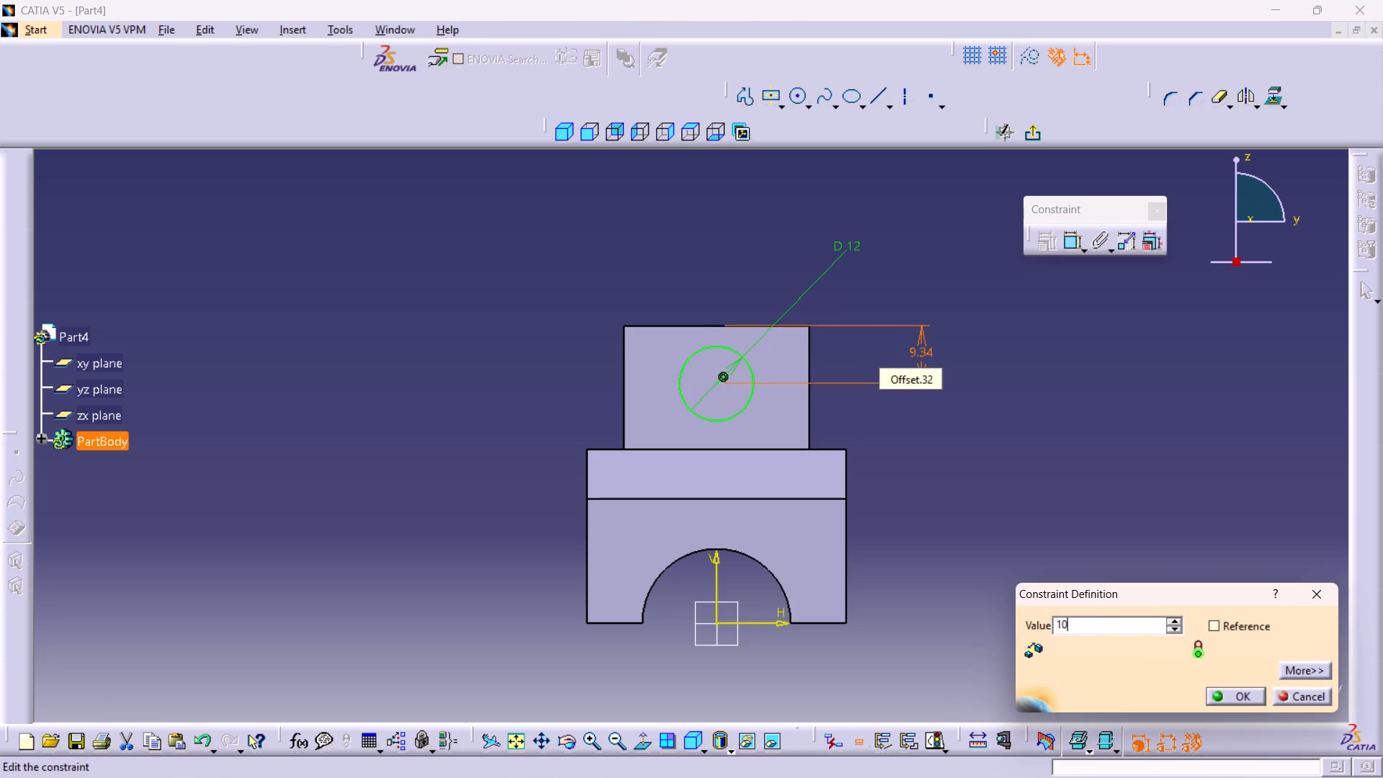
key("Return")
middle_click_drag(994, 514, 925, 473)
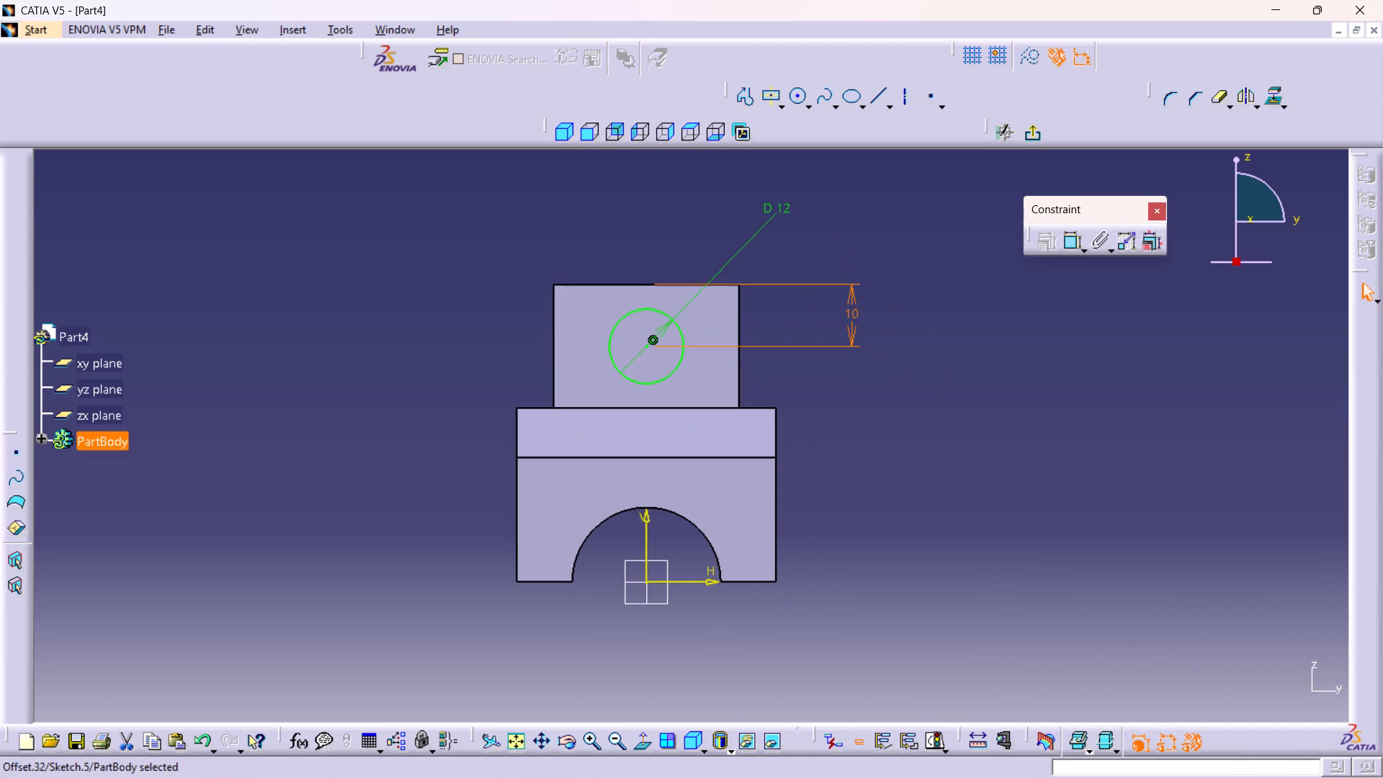
left_click(694, 747)
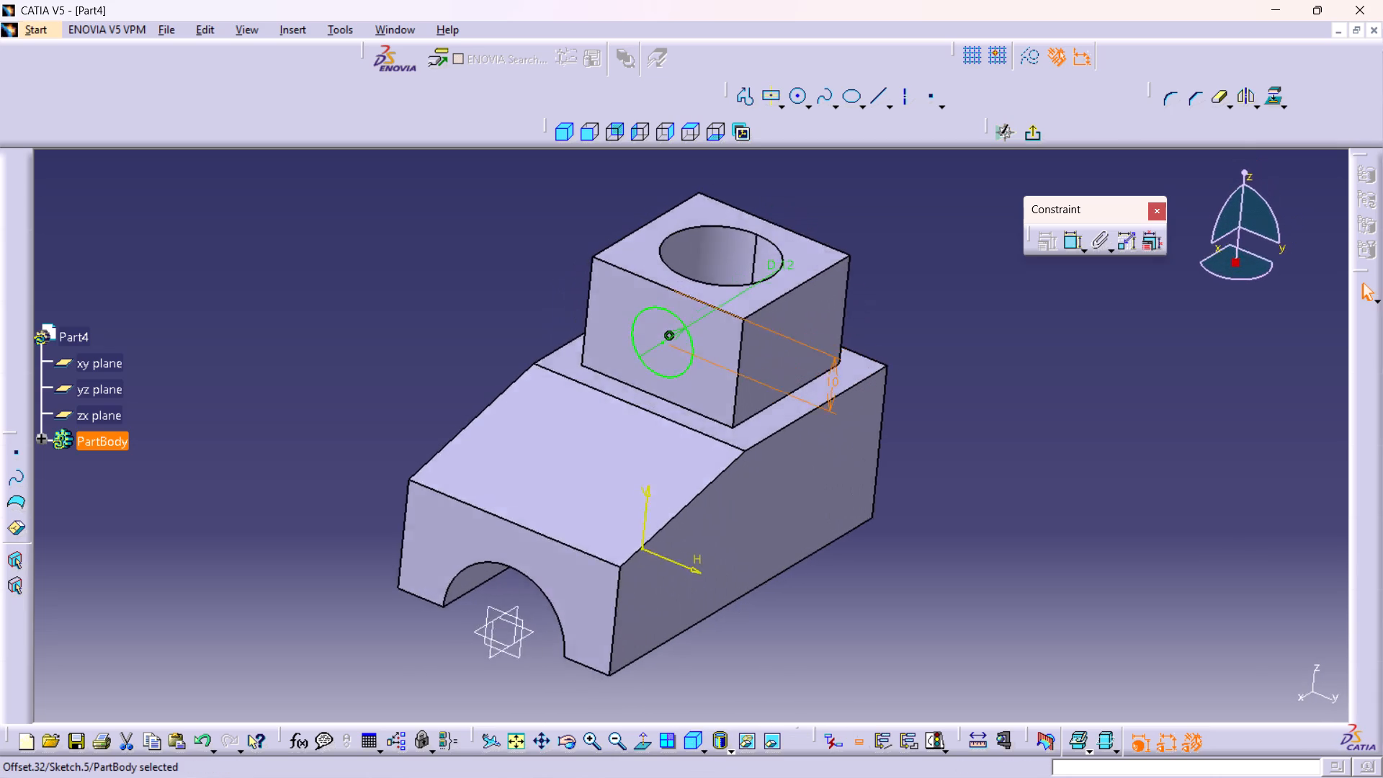
left_click(1032, 131)
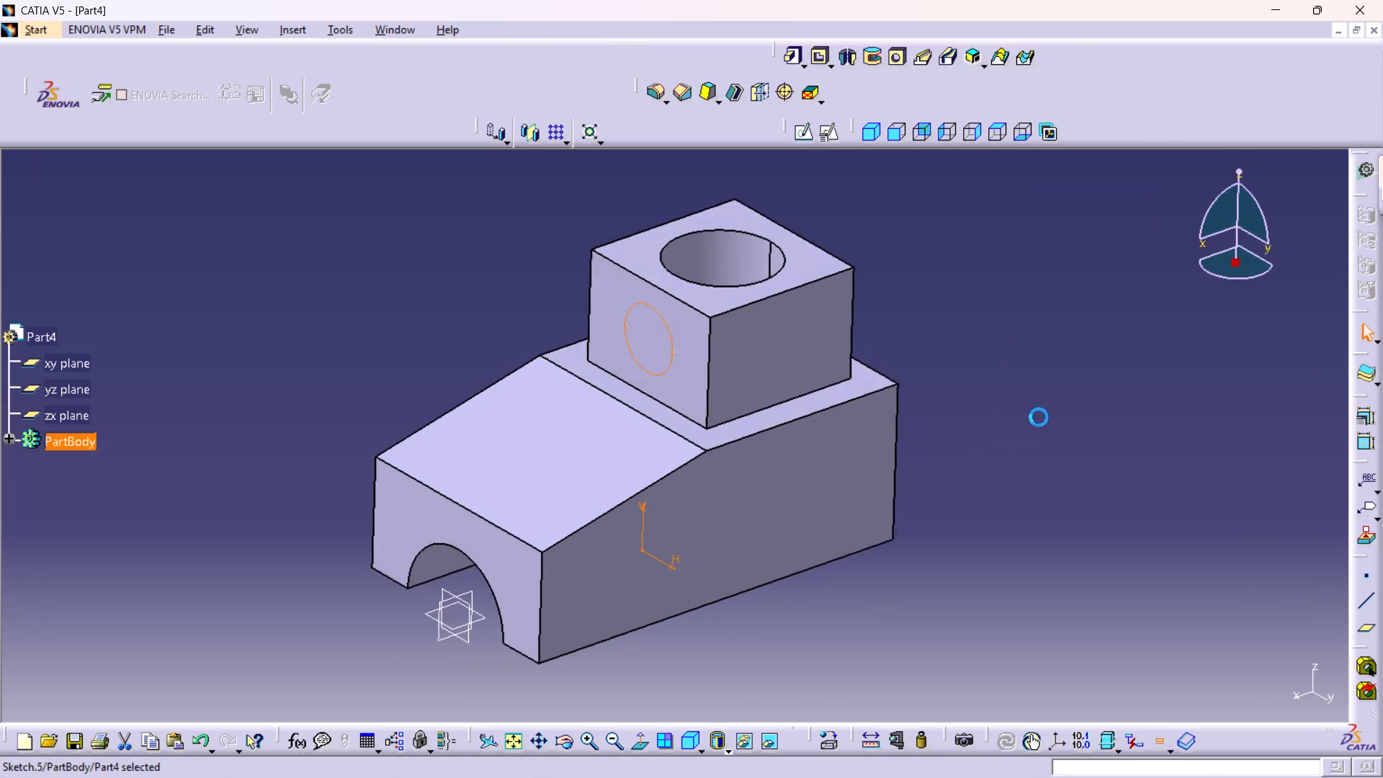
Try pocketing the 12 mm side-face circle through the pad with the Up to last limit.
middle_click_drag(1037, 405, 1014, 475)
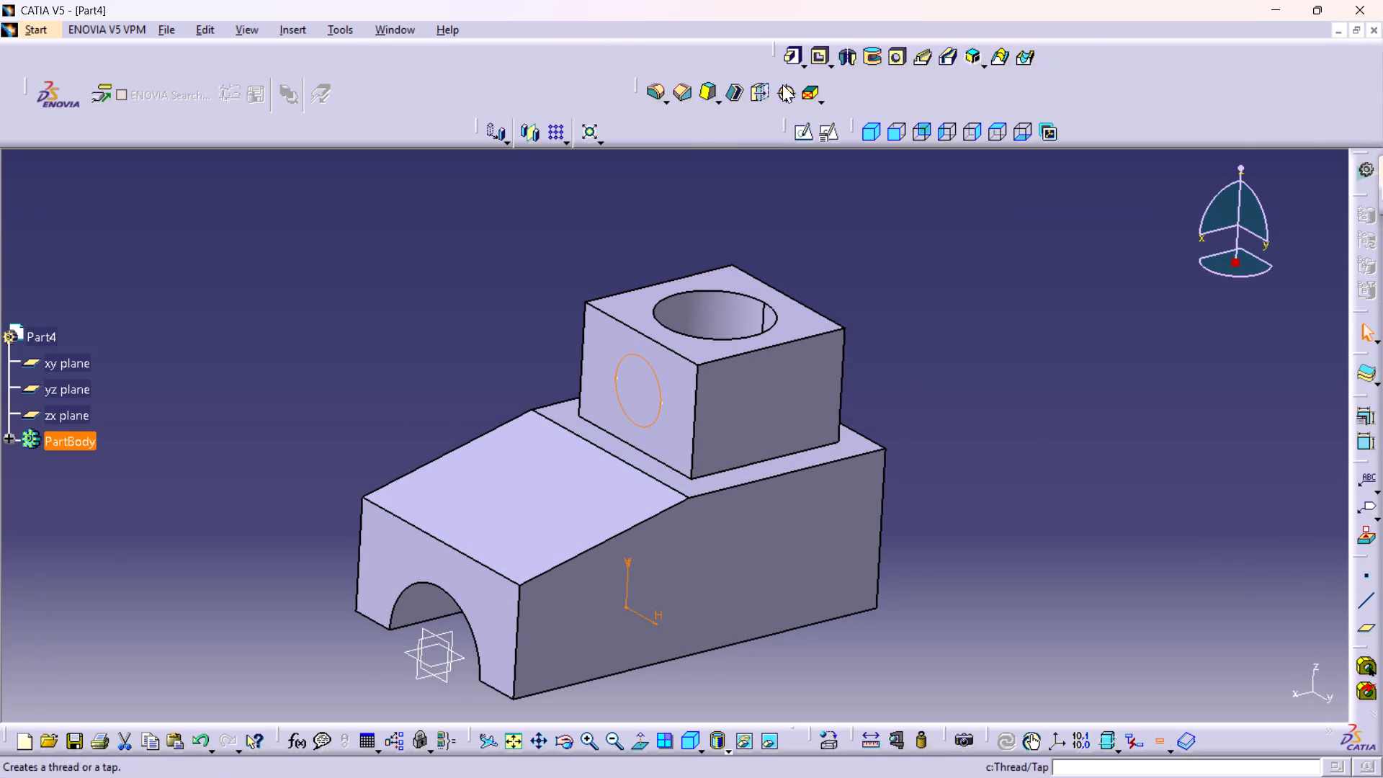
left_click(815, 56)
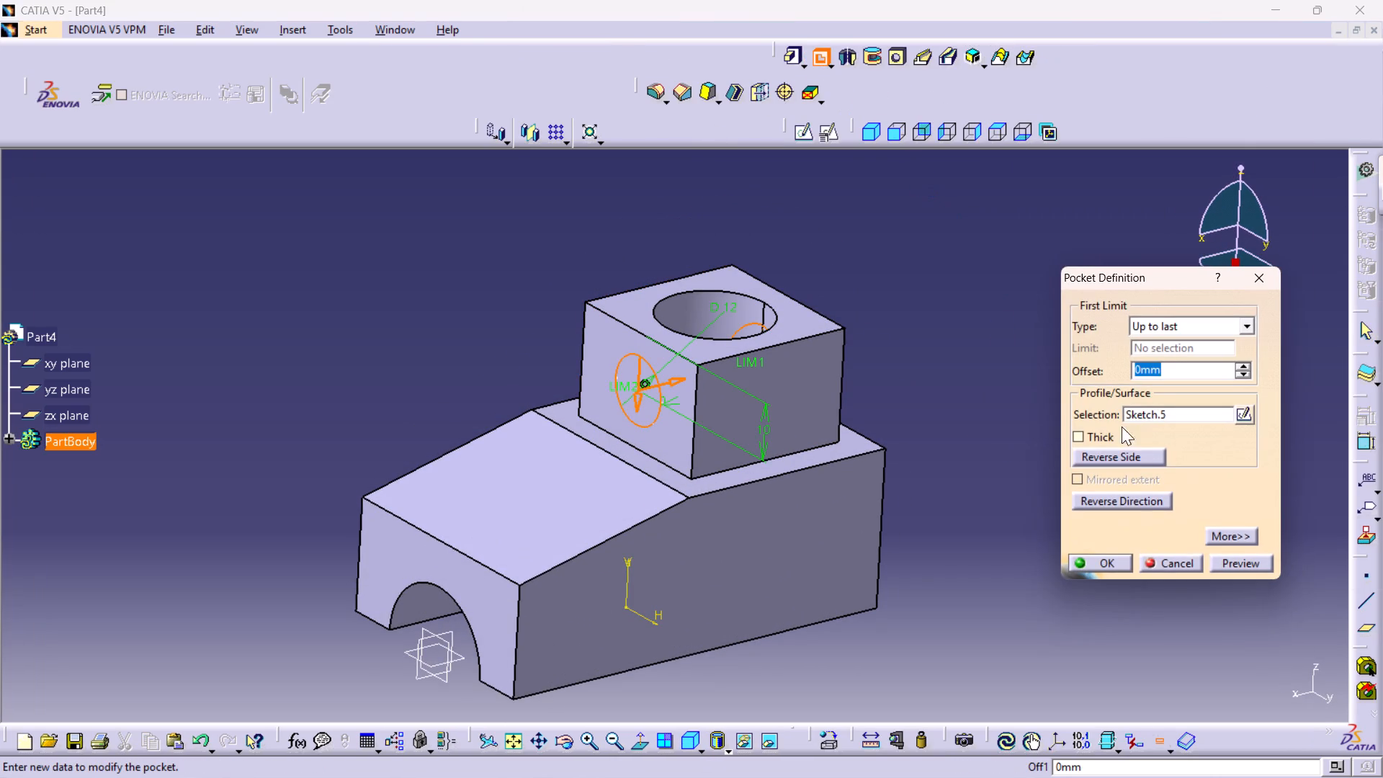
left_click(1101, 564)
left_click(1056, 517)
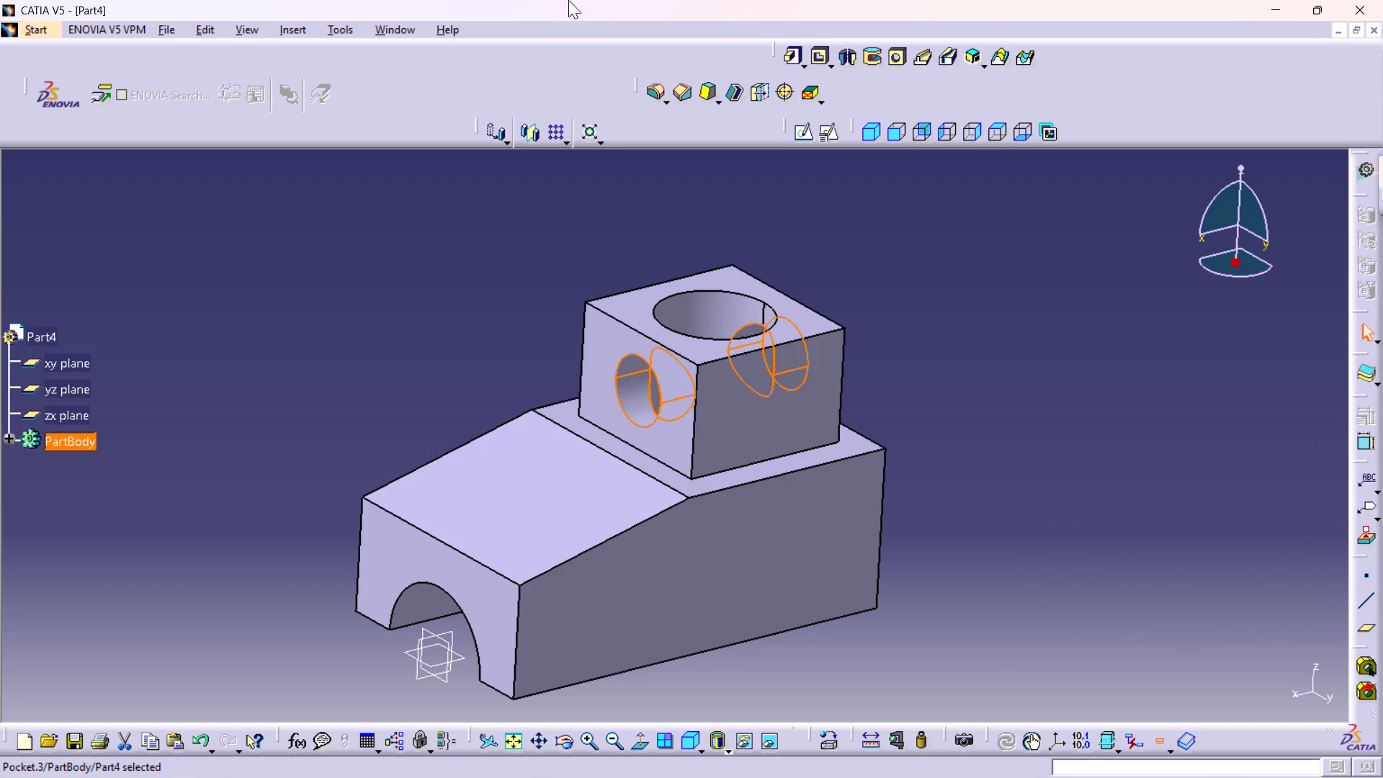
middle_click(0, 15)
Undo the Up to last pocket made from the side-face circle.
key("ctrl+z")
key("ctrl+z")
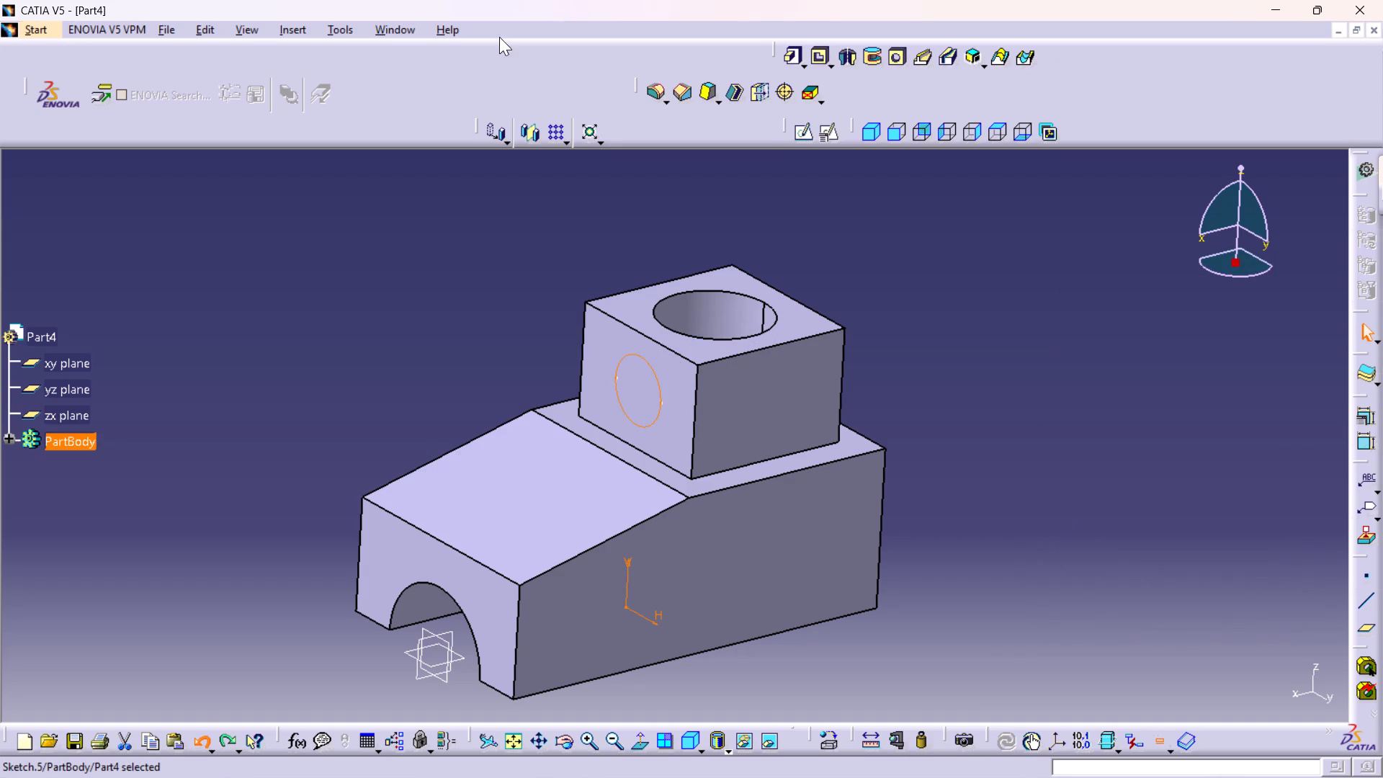
Pocket the side-face circle into the pad using the Up to next limit.
left_click(818, 53)
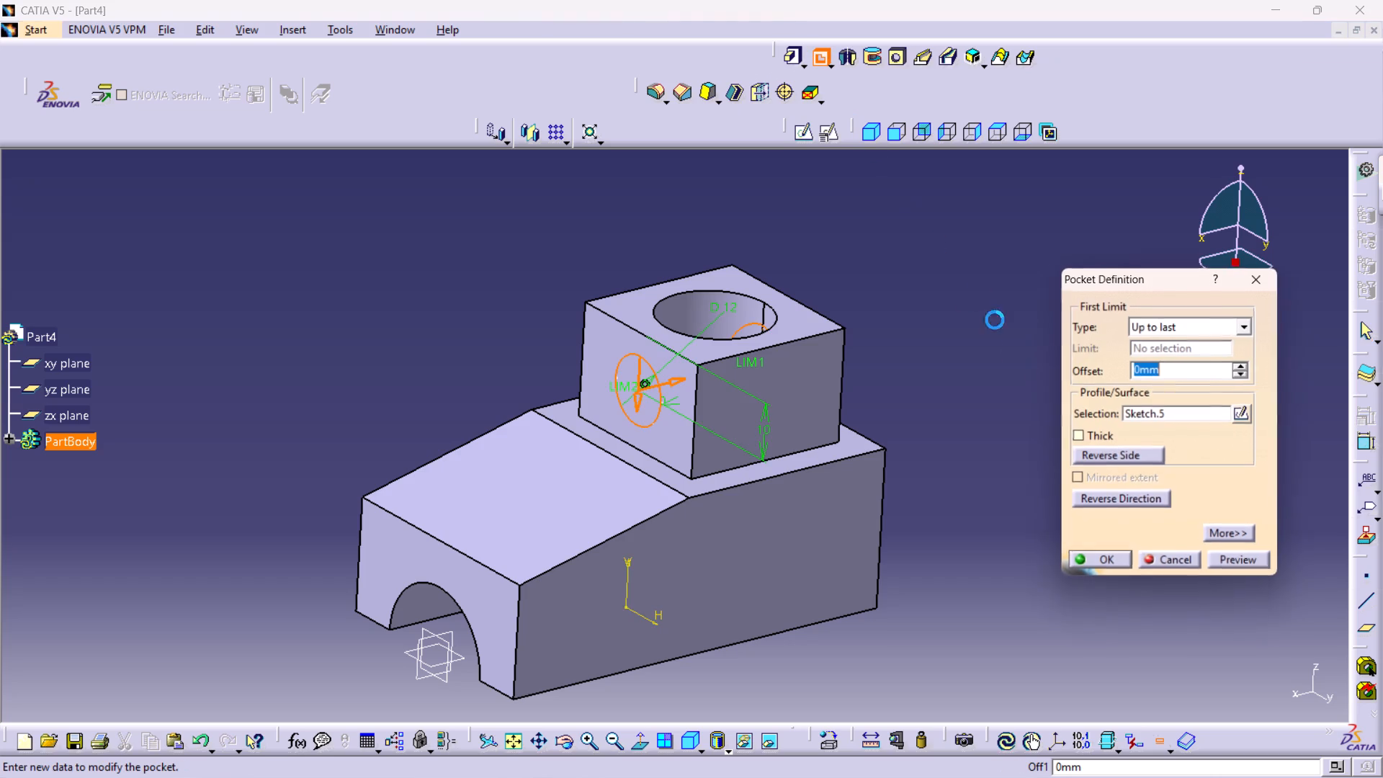
left_click(1243, 321)
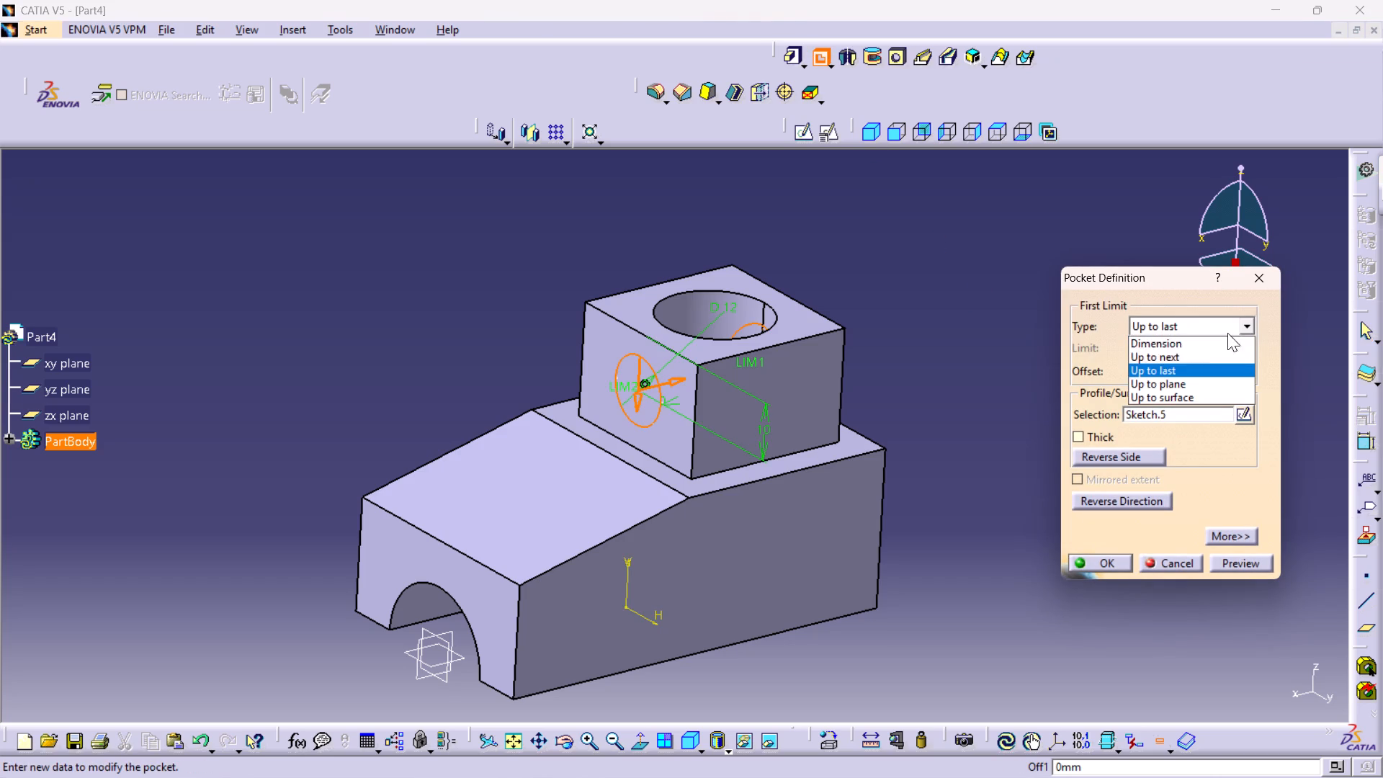
left_click(1169, 358)
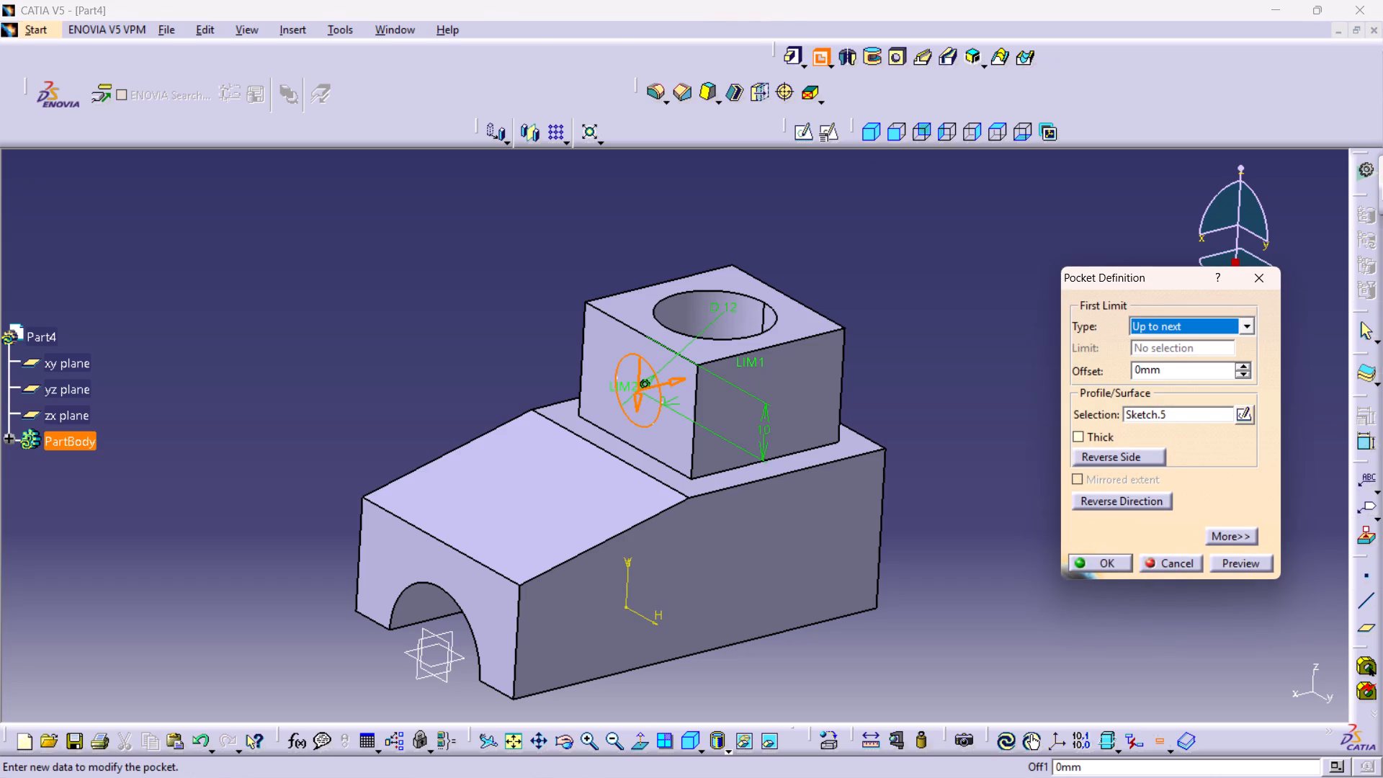
left_click(1103, 563)
left_click(1020, 532)
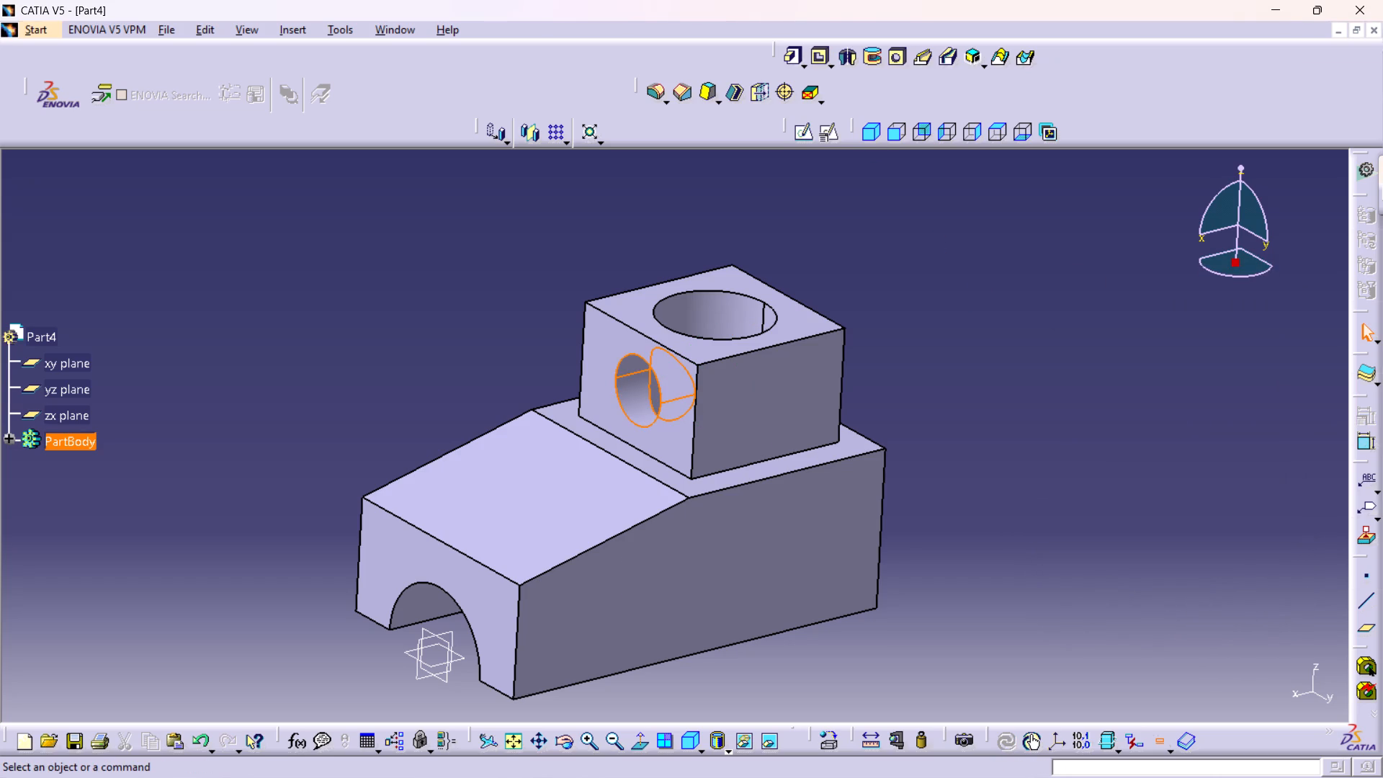
Examine the side hole and its opening into the pad's vertical hole, ending in the isometric view.
middle_click_drag(932, 450, 966, 419)
right_click_drag(931, 448, 1003, 449)
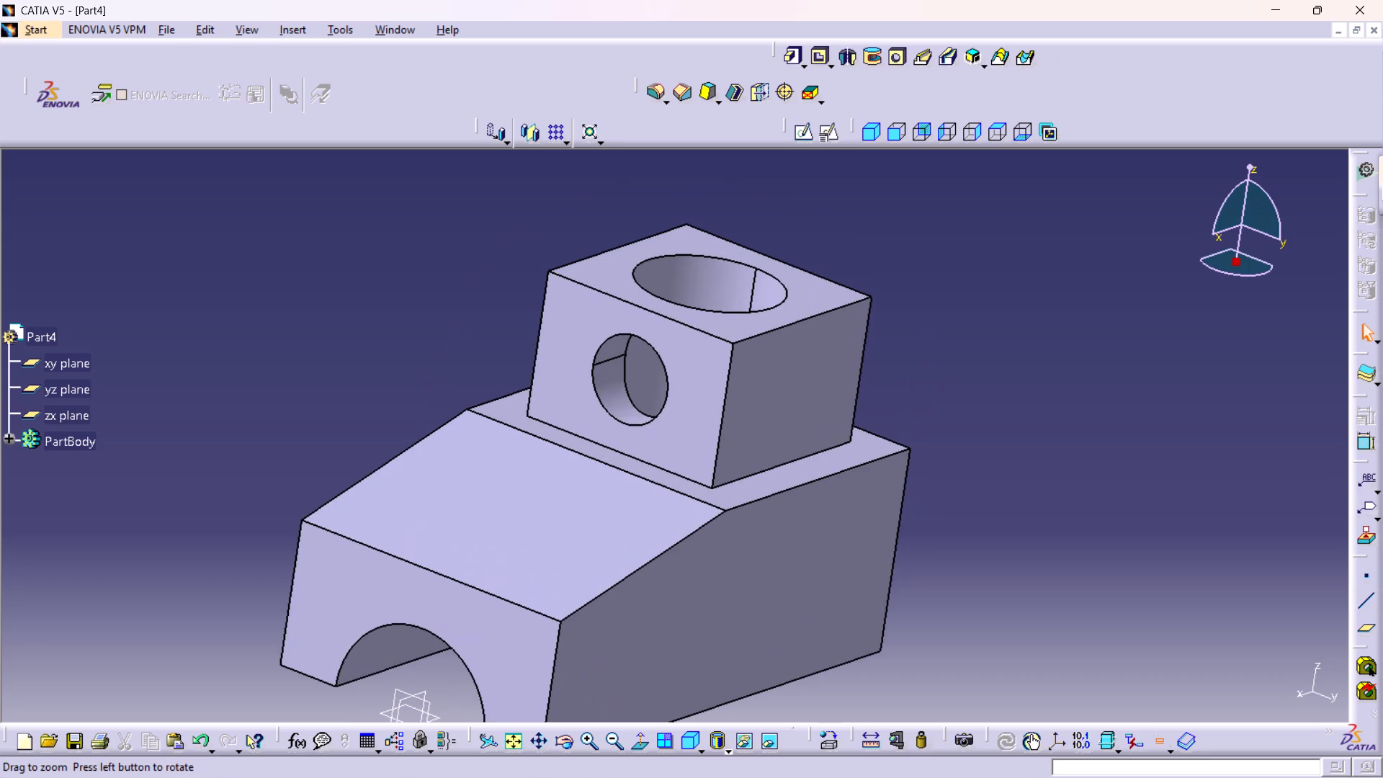
left_click(694, 737)
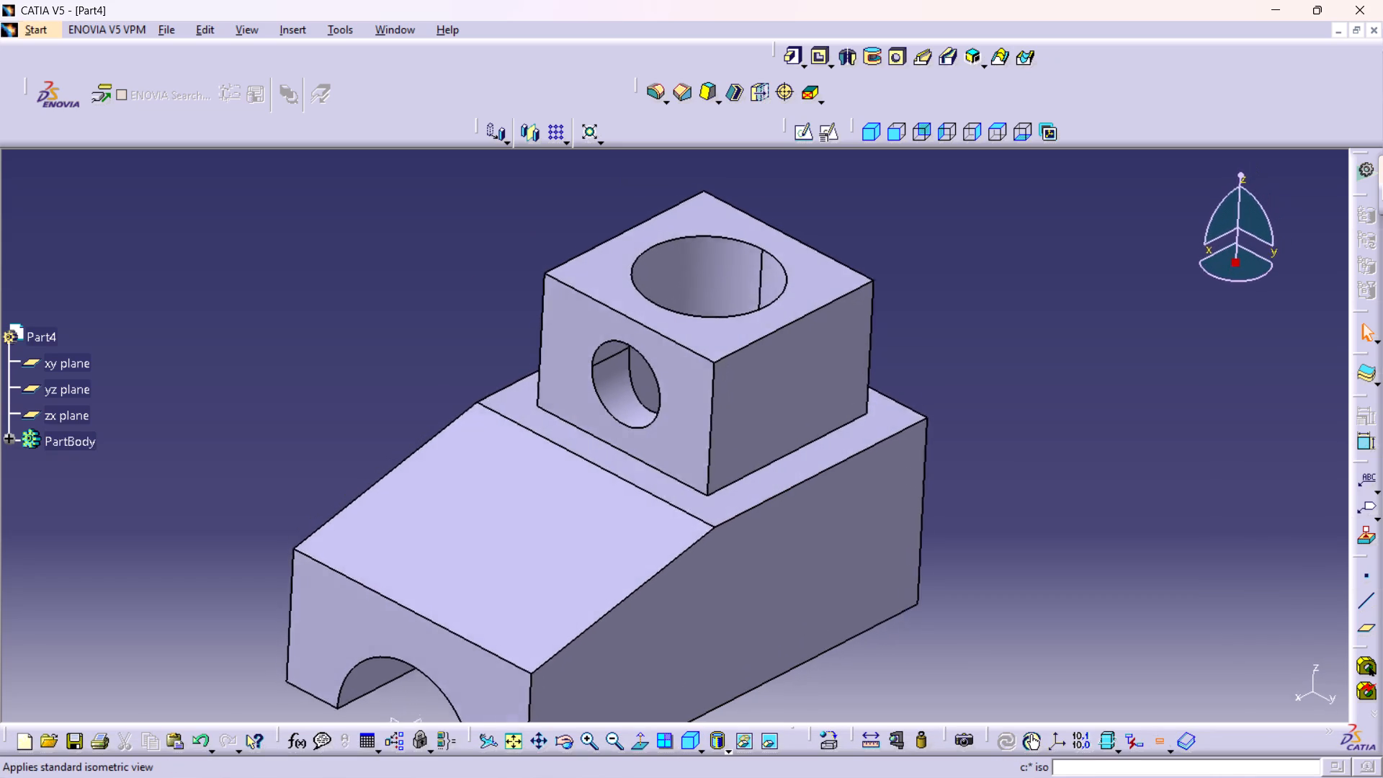
middle_click_drag(760, 536, 740, 502)
middle_click_drag(740, 500, 744, 548)
right_click(737, 500)
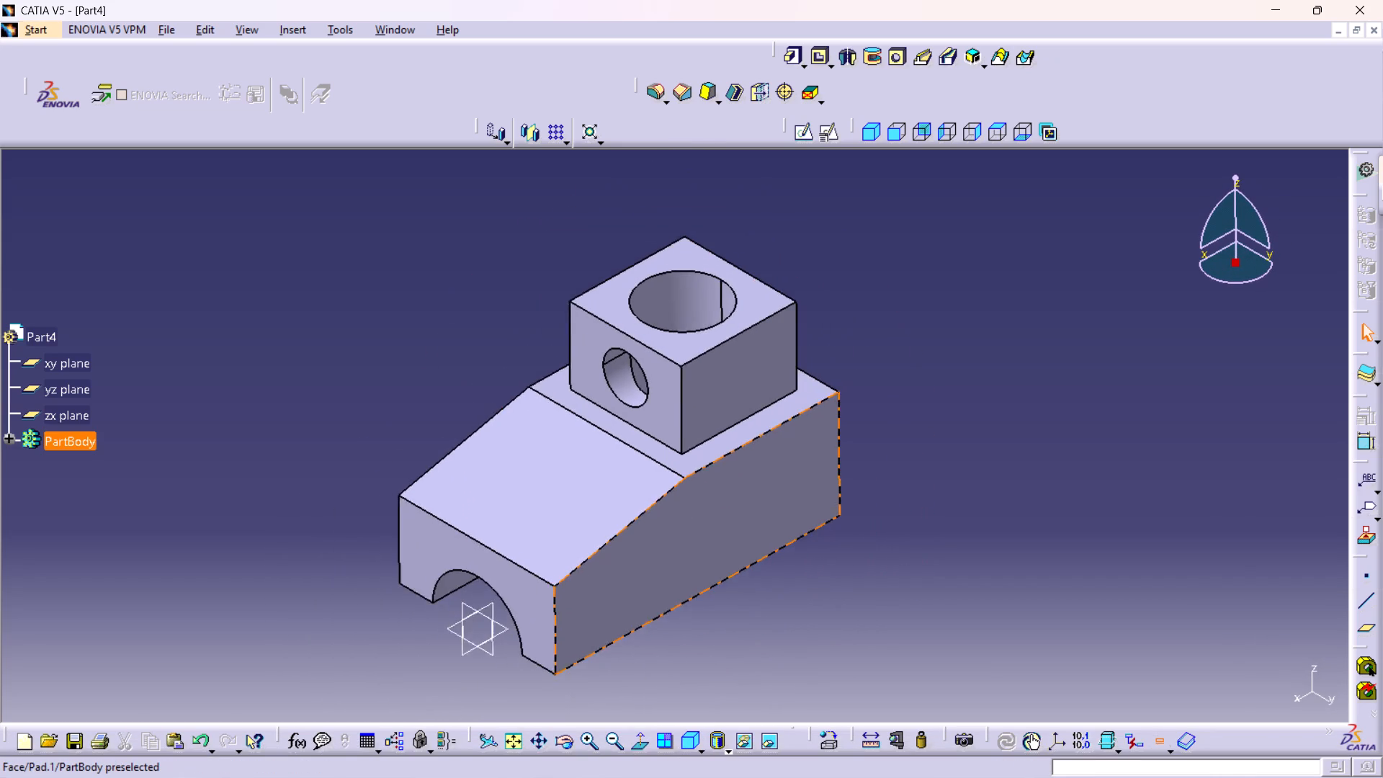
middle_click_drag(744, 548, 756, 571)
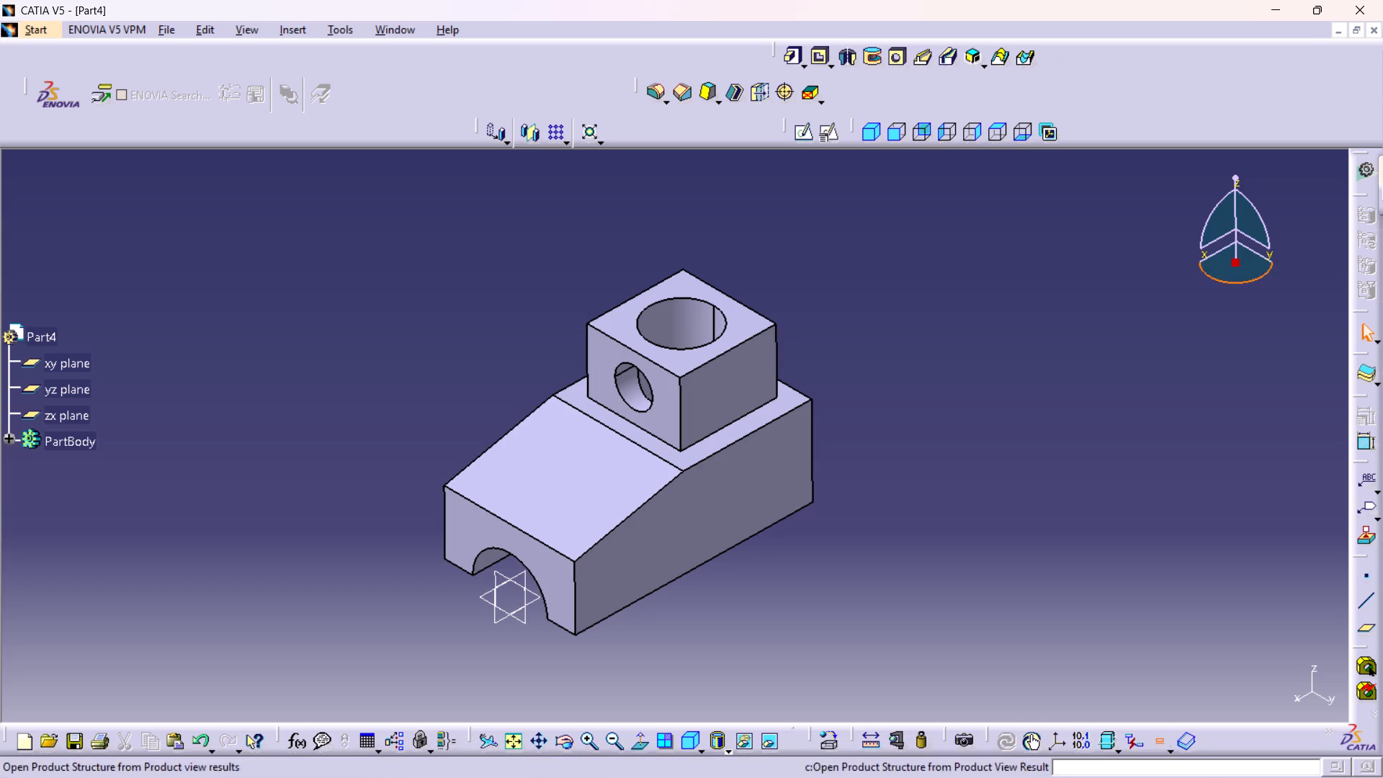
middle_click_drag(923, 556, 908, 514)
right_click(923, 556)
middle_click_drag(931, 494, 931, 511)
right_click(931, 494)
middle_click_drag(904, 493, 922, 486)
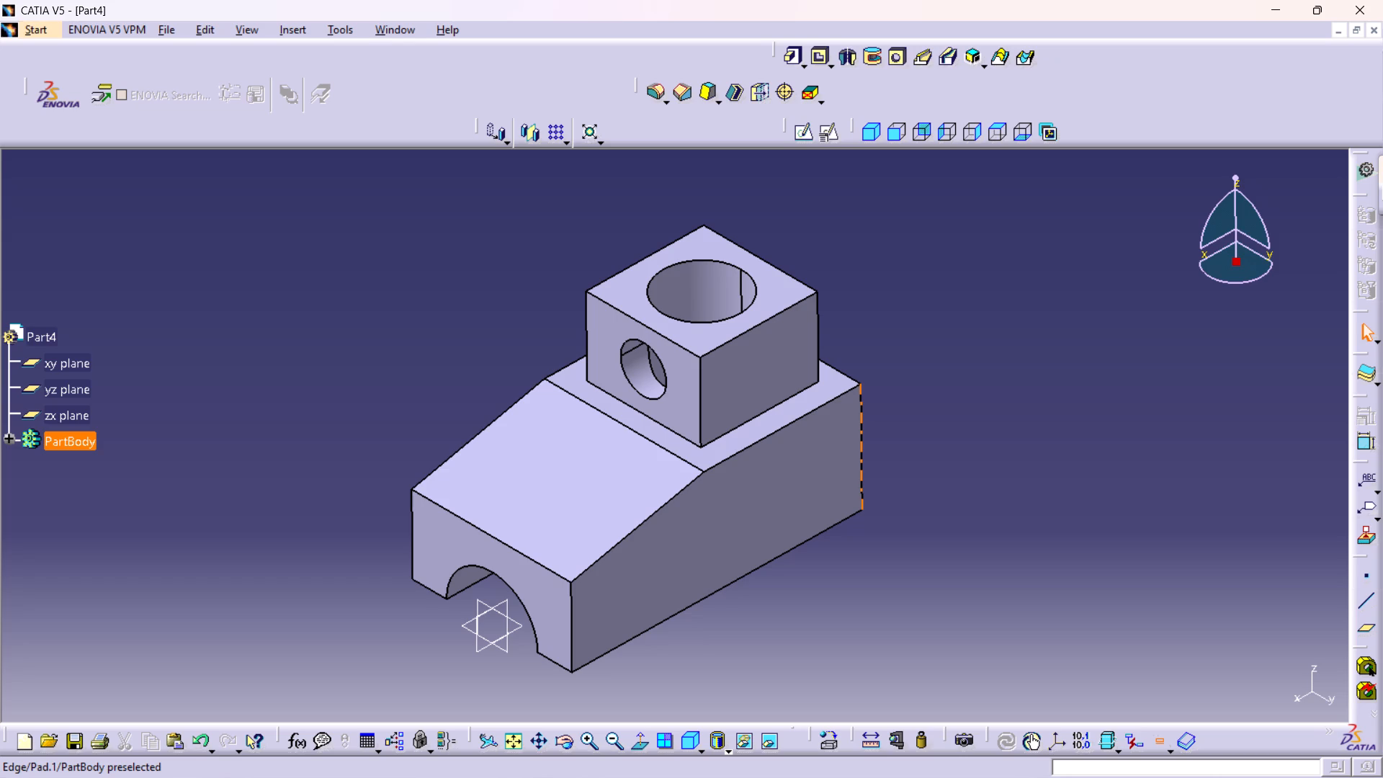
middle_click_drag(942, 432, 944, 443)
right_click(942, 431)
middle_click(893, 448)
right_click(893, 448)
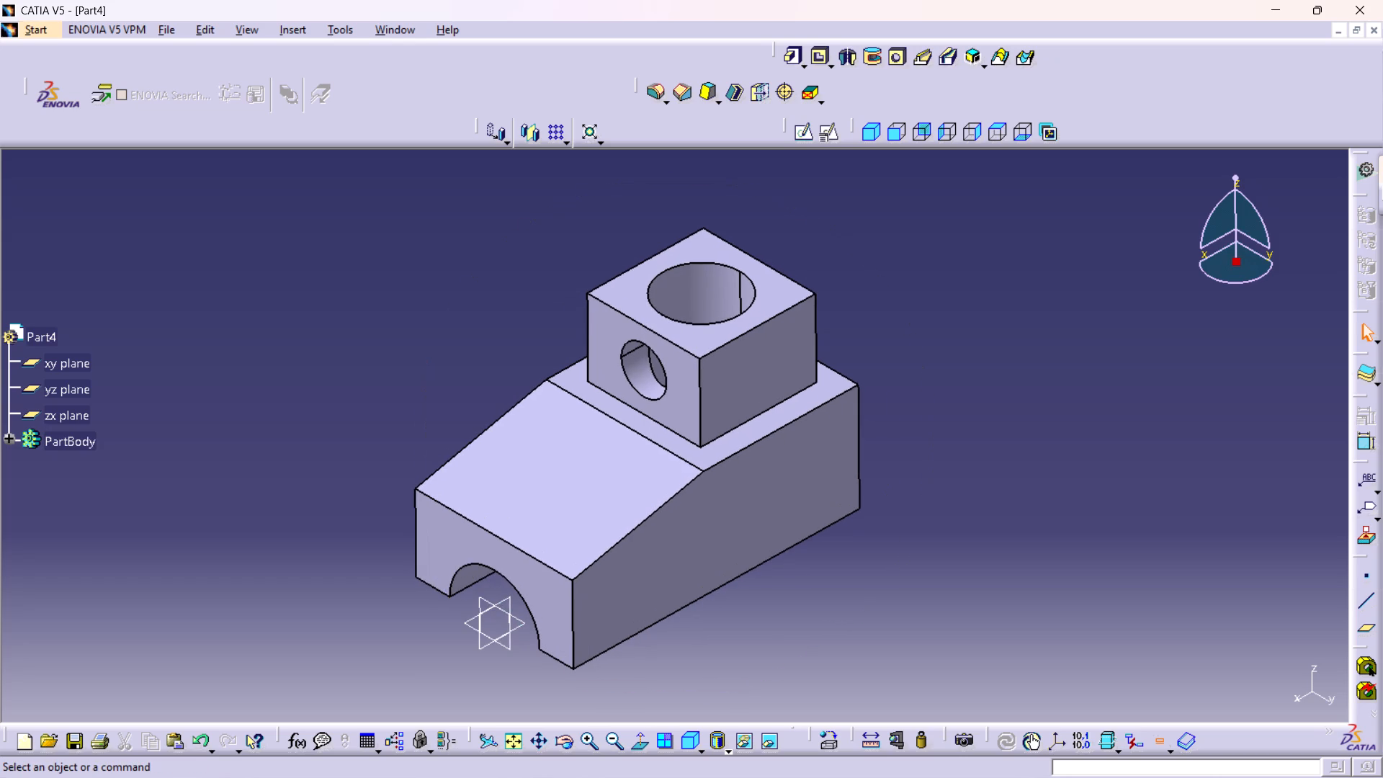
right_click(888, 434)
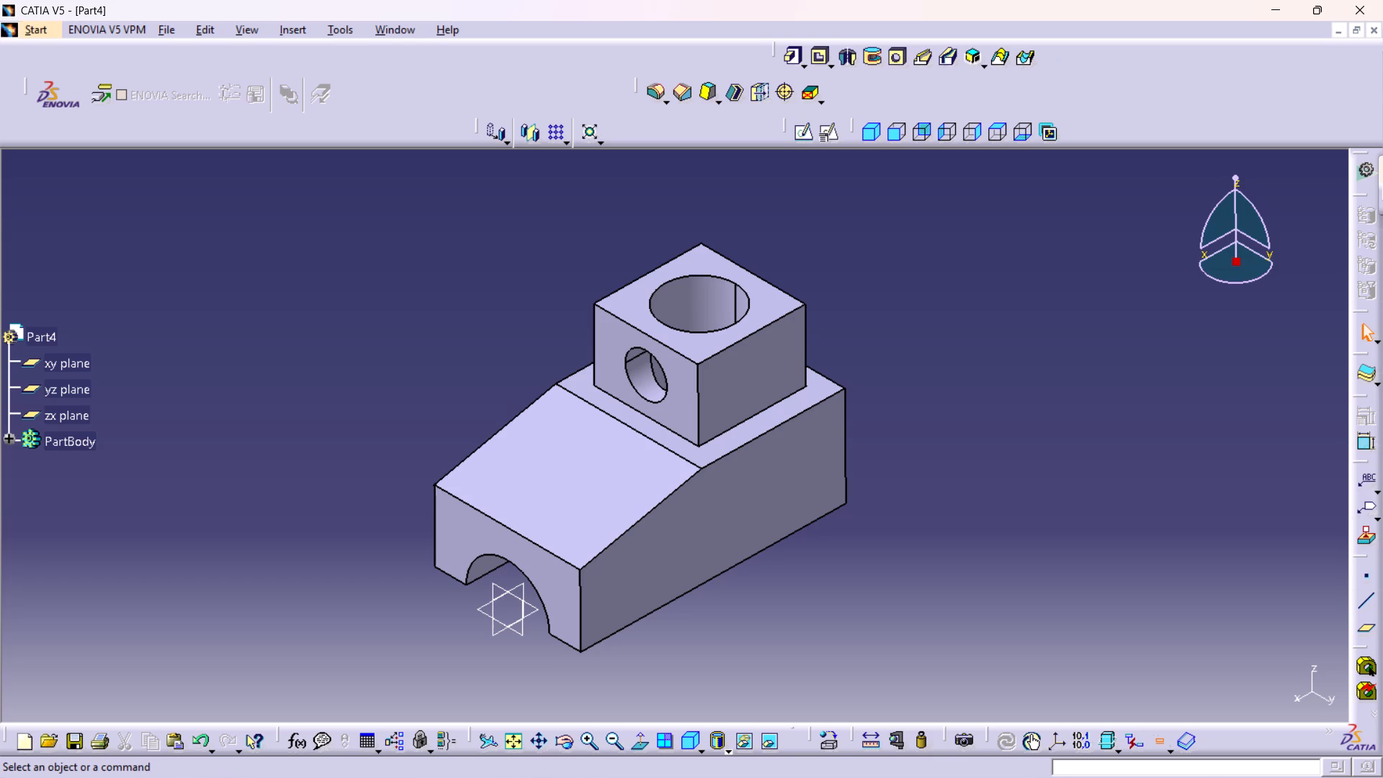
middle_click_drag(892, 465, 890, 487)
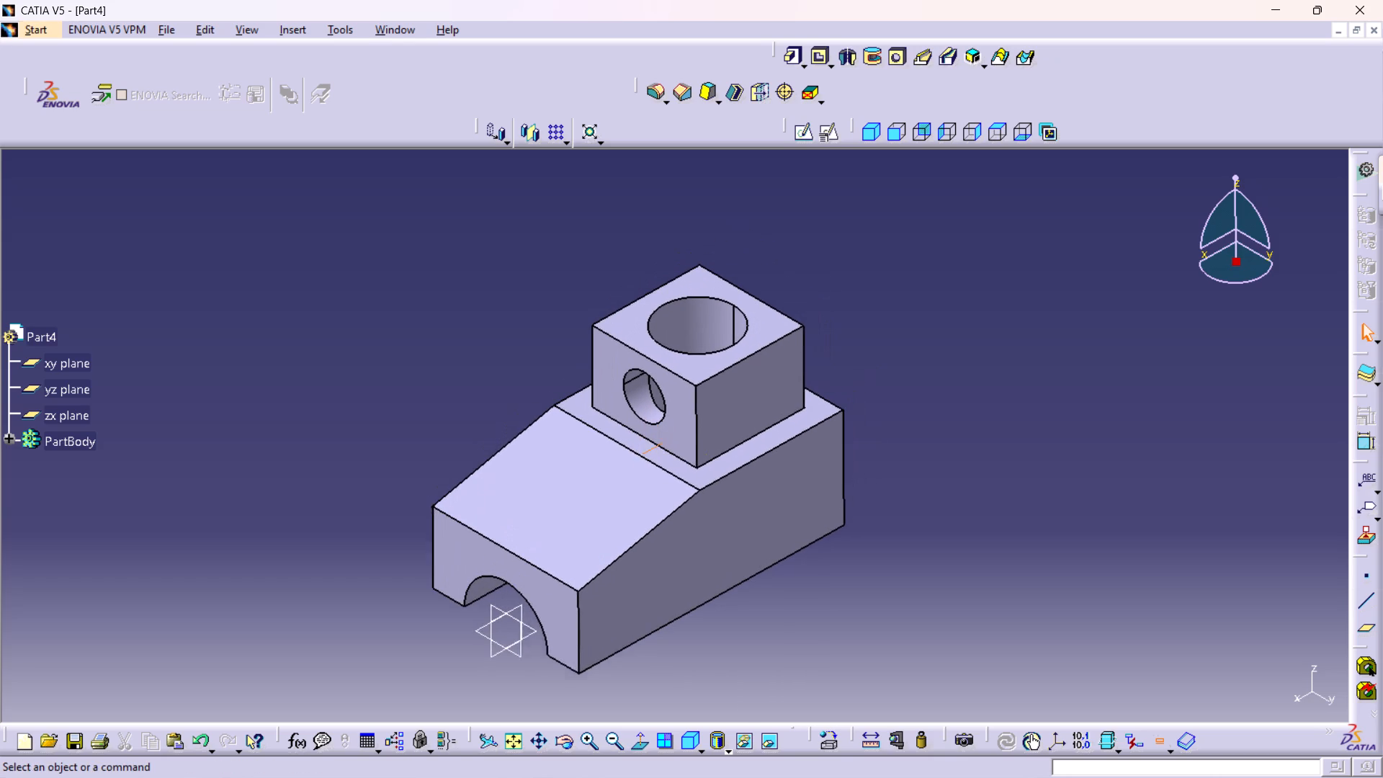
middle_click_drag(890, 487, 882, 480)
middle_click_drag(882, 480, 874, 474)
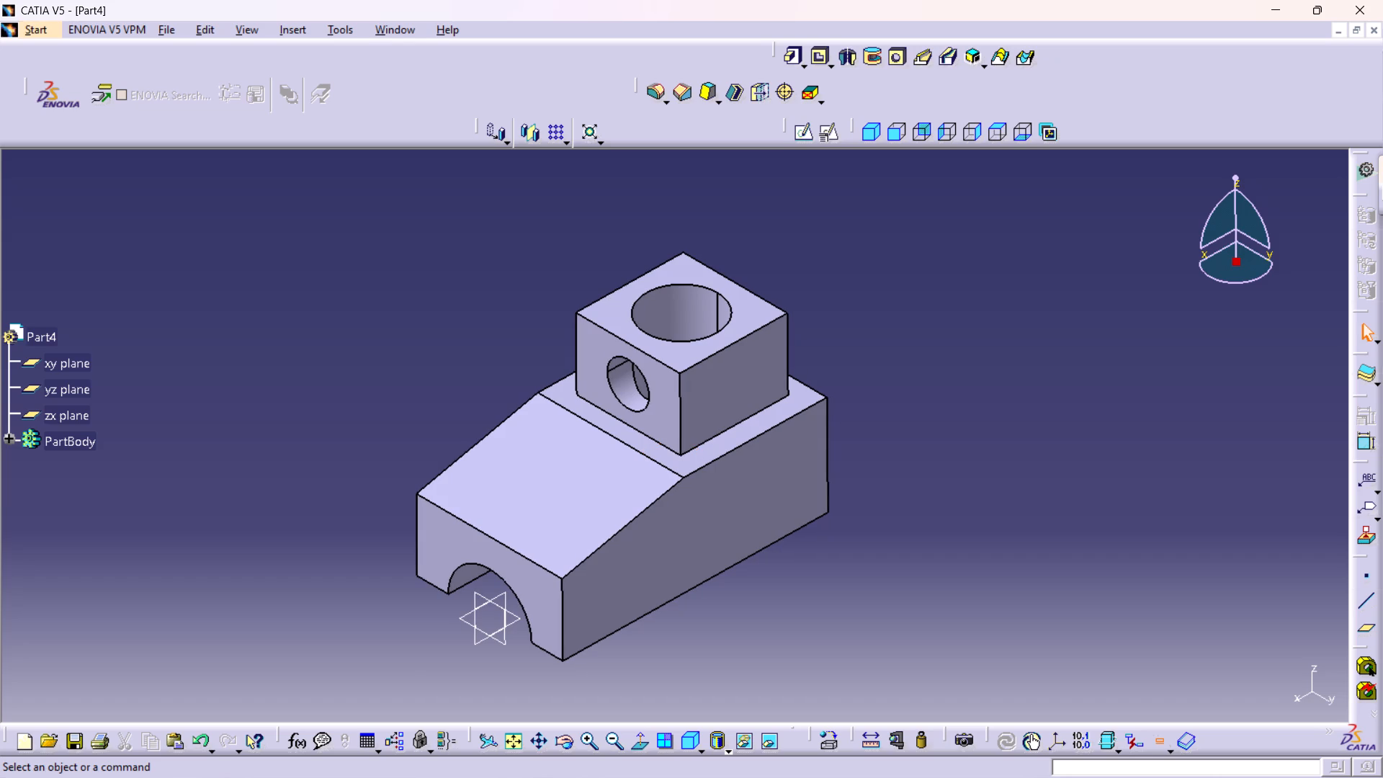
Save the part as a CATPart named 2 in the CATIA folder.
key("ctrl+s")
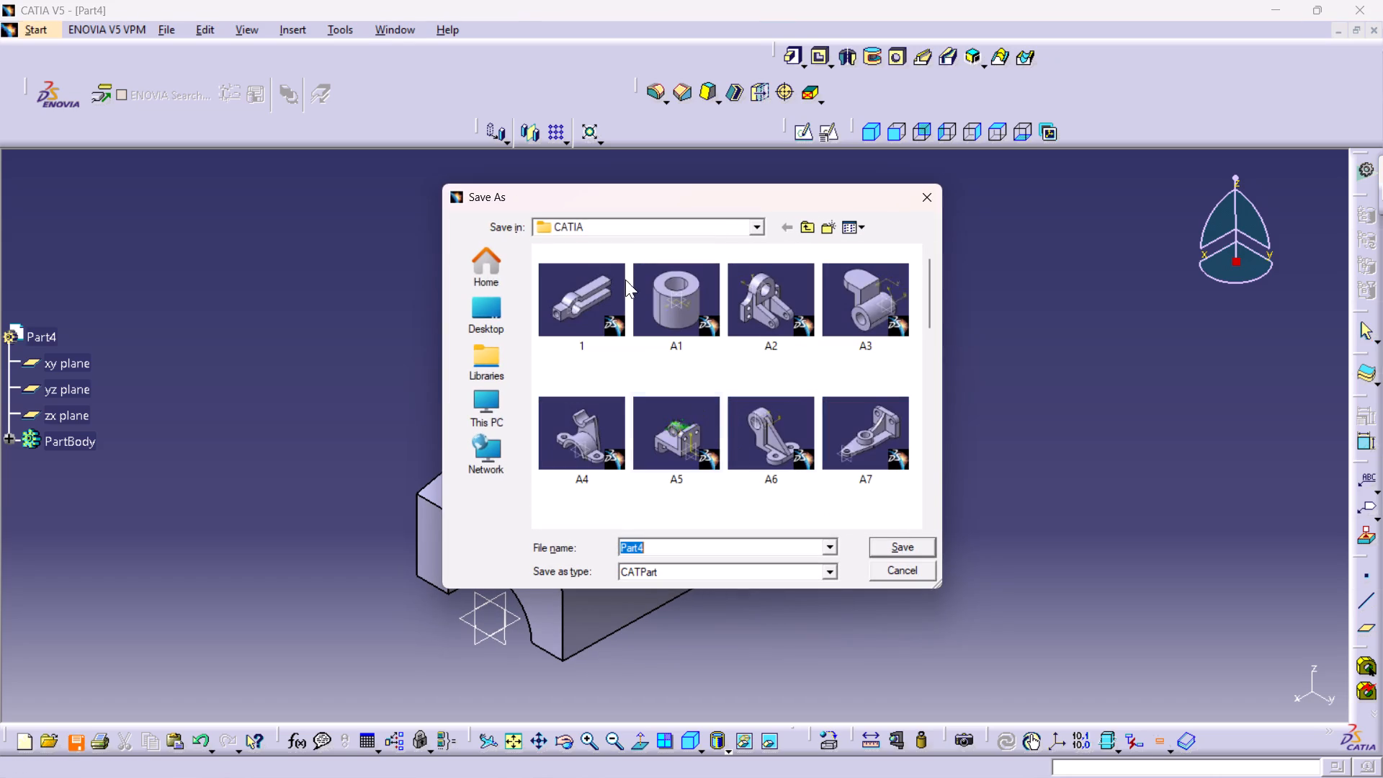
key("2")
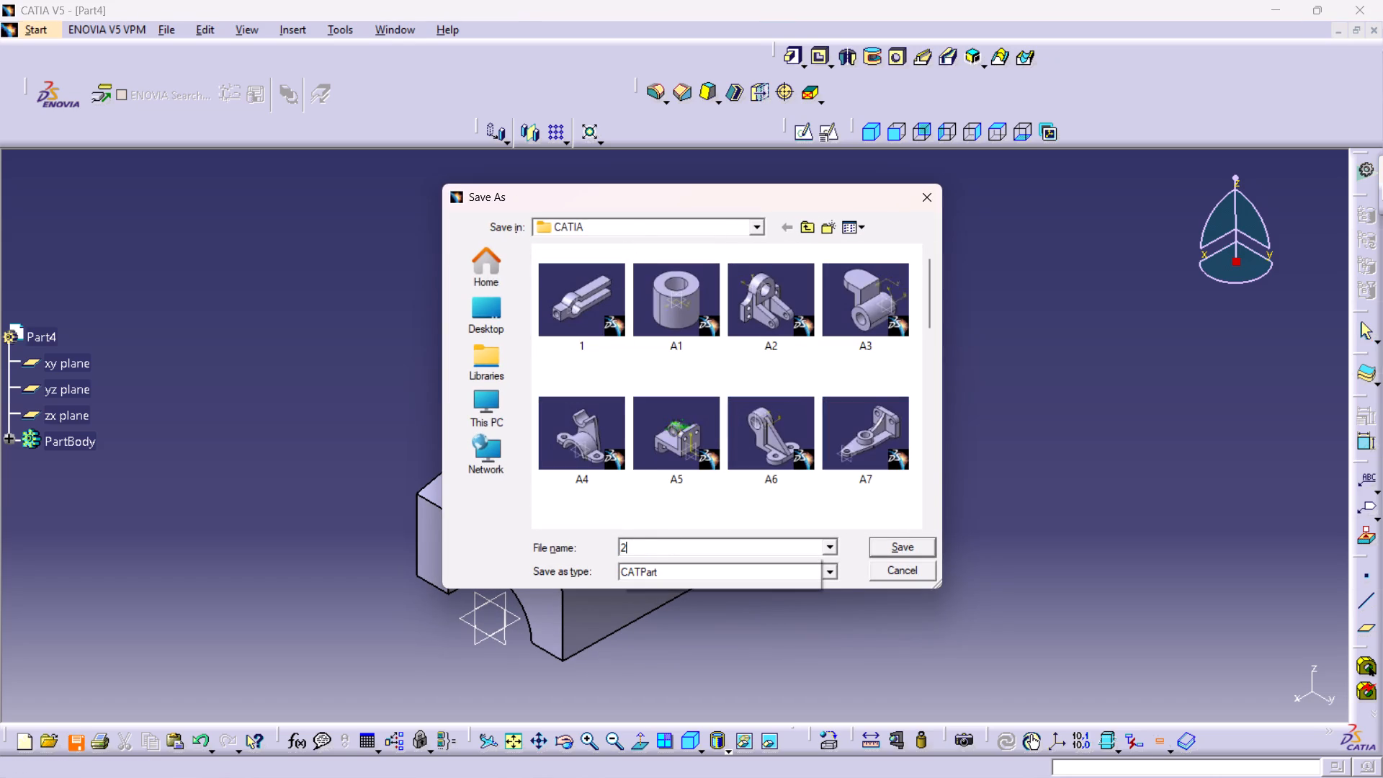
key("Return")
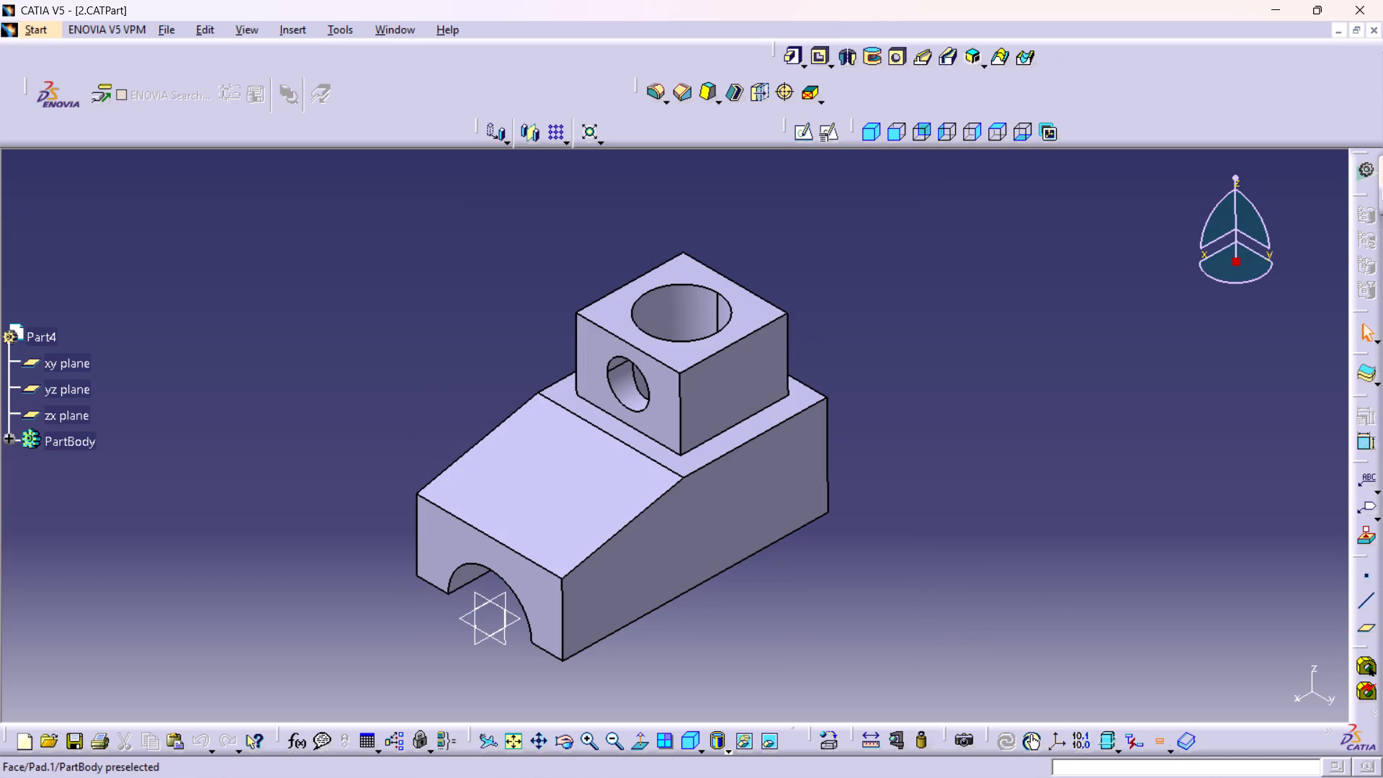
Print the isometric view of the part with Microsoft Print to PDF, saving the output as 2 in the CATIA folder.
middle_click_drag(928, 394, 928, 409)
middle_click_drag(930, 433, 918, 420)
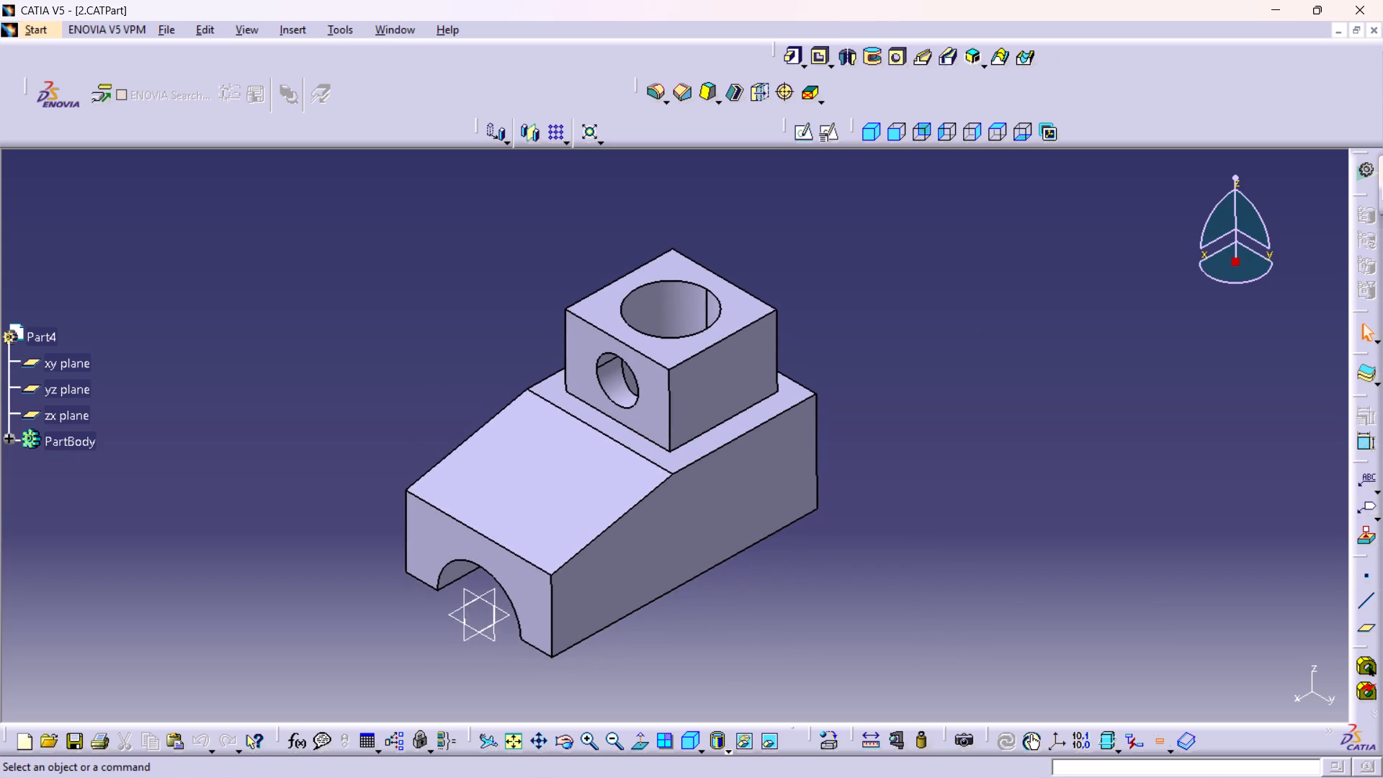
middle_click_drag(918, 420, 896, 449)
middle_click_drag(903, 437, 913, 415)
scroll(907, 424, "up", 1)
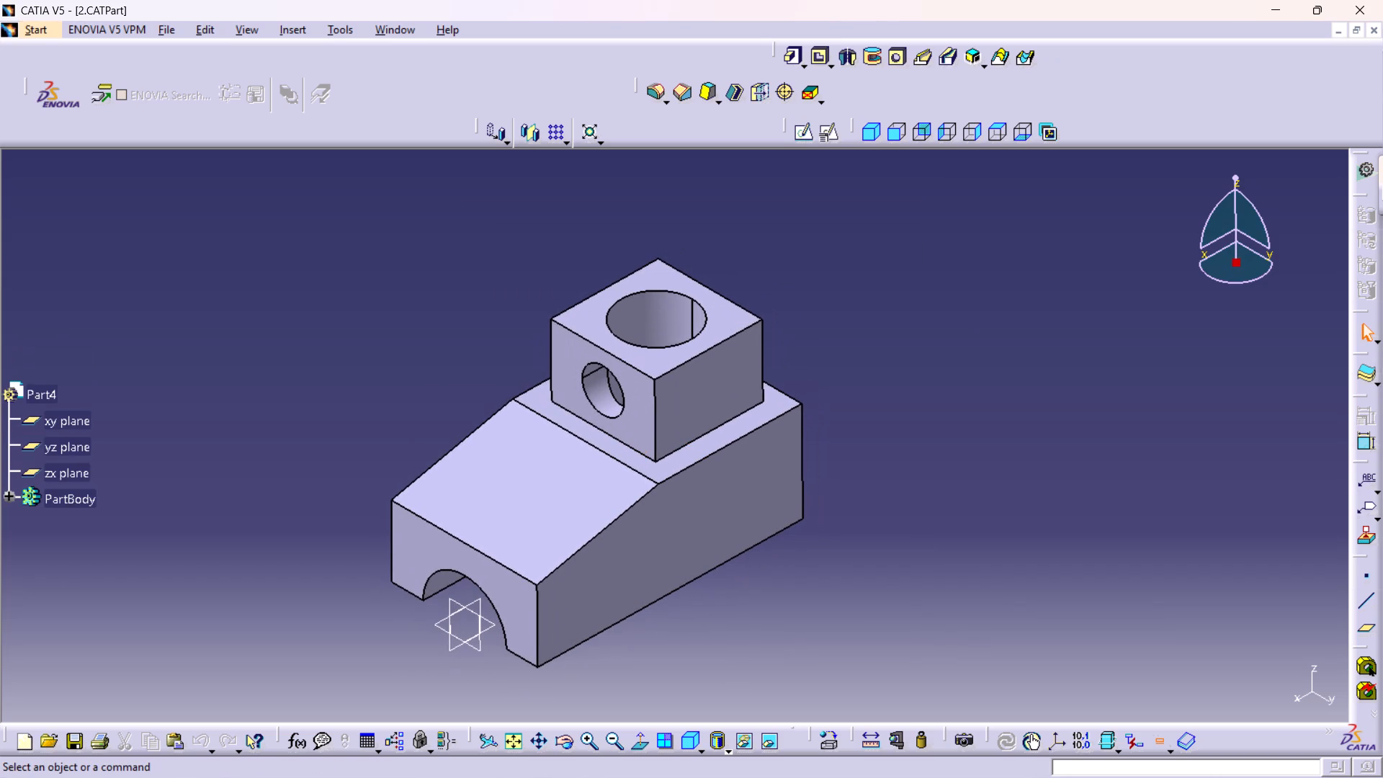
key("ctrl+p")
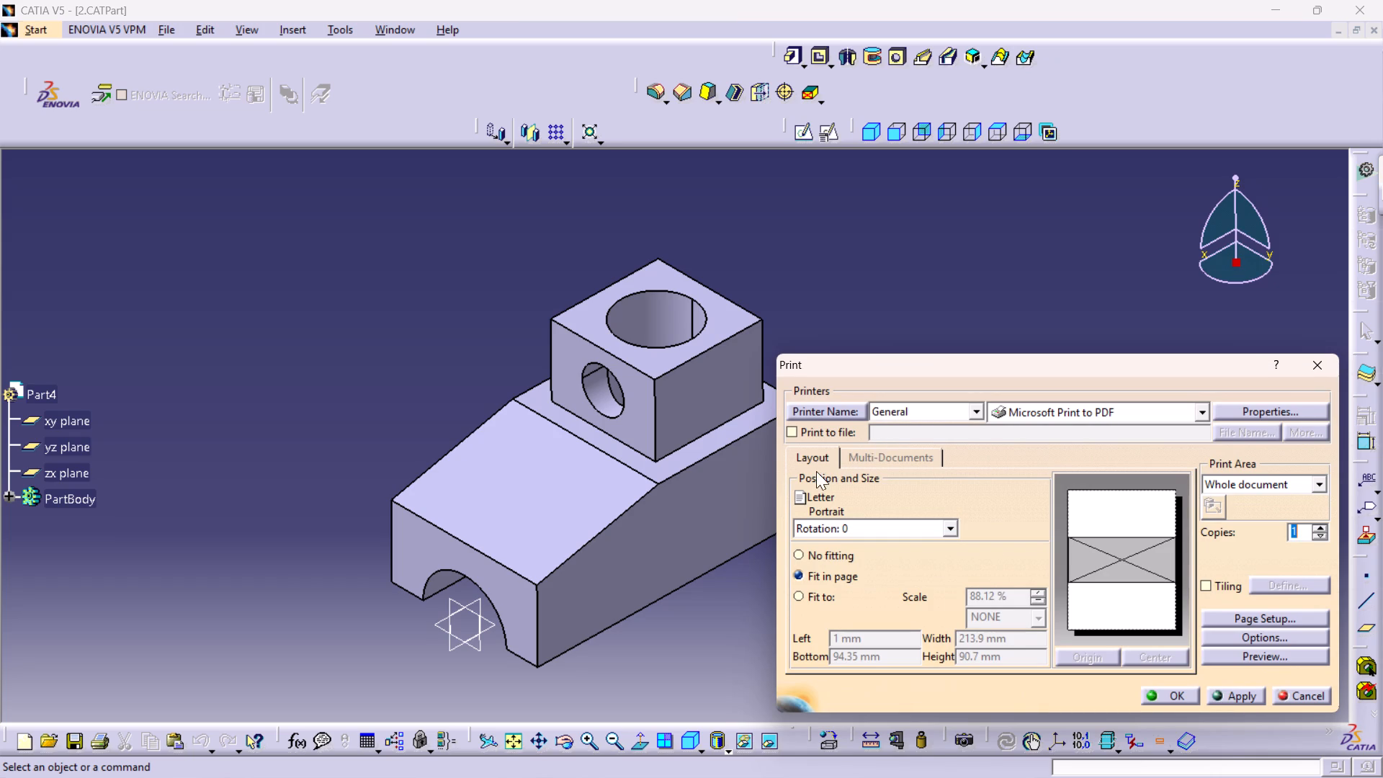
left_click(1172, 703)
key("2")
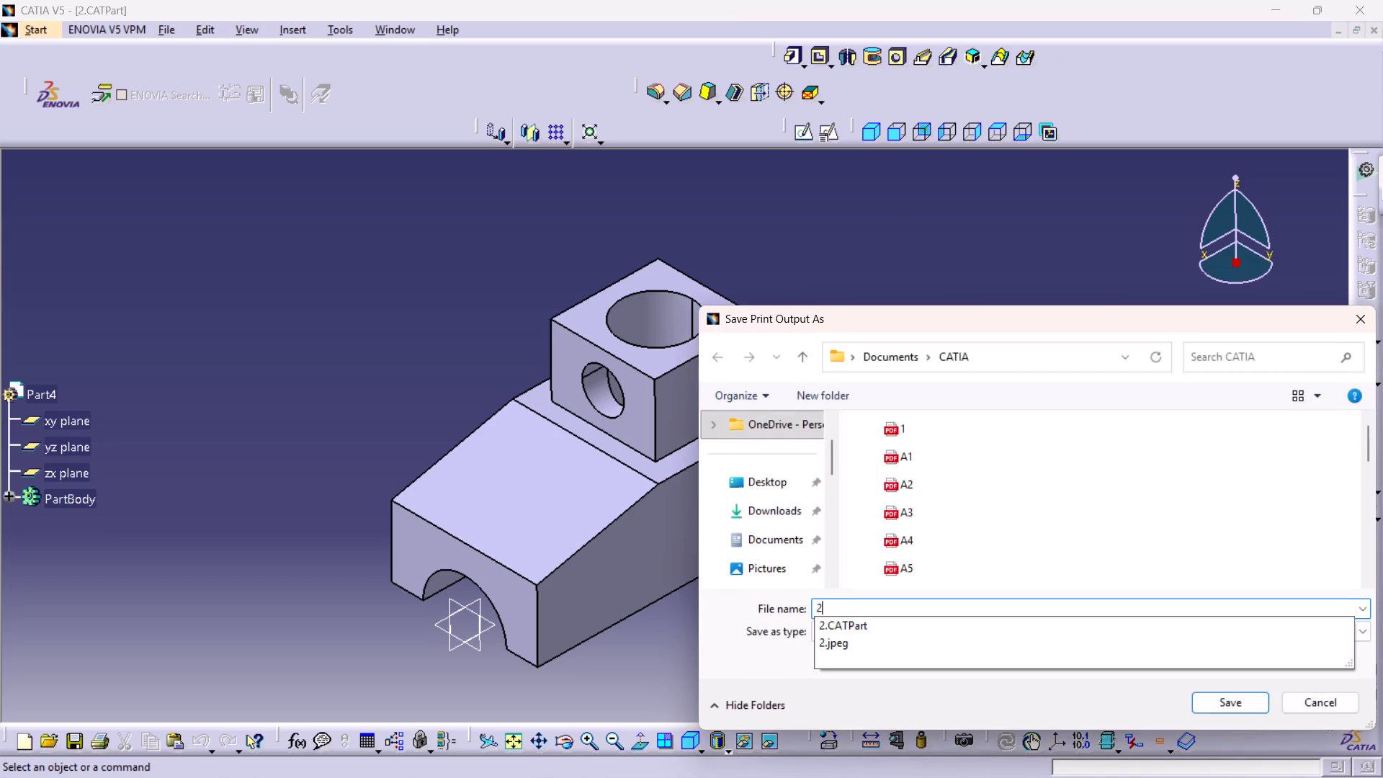
key("Return")
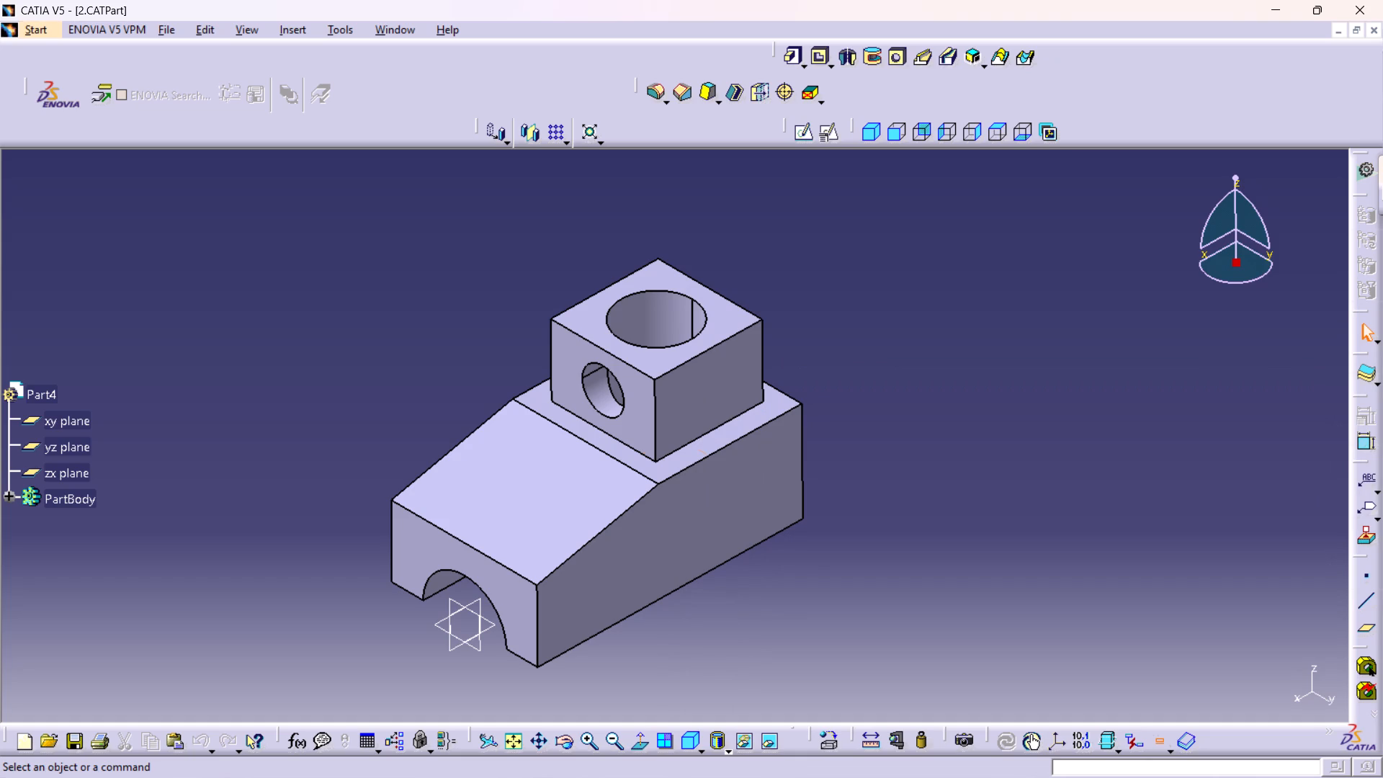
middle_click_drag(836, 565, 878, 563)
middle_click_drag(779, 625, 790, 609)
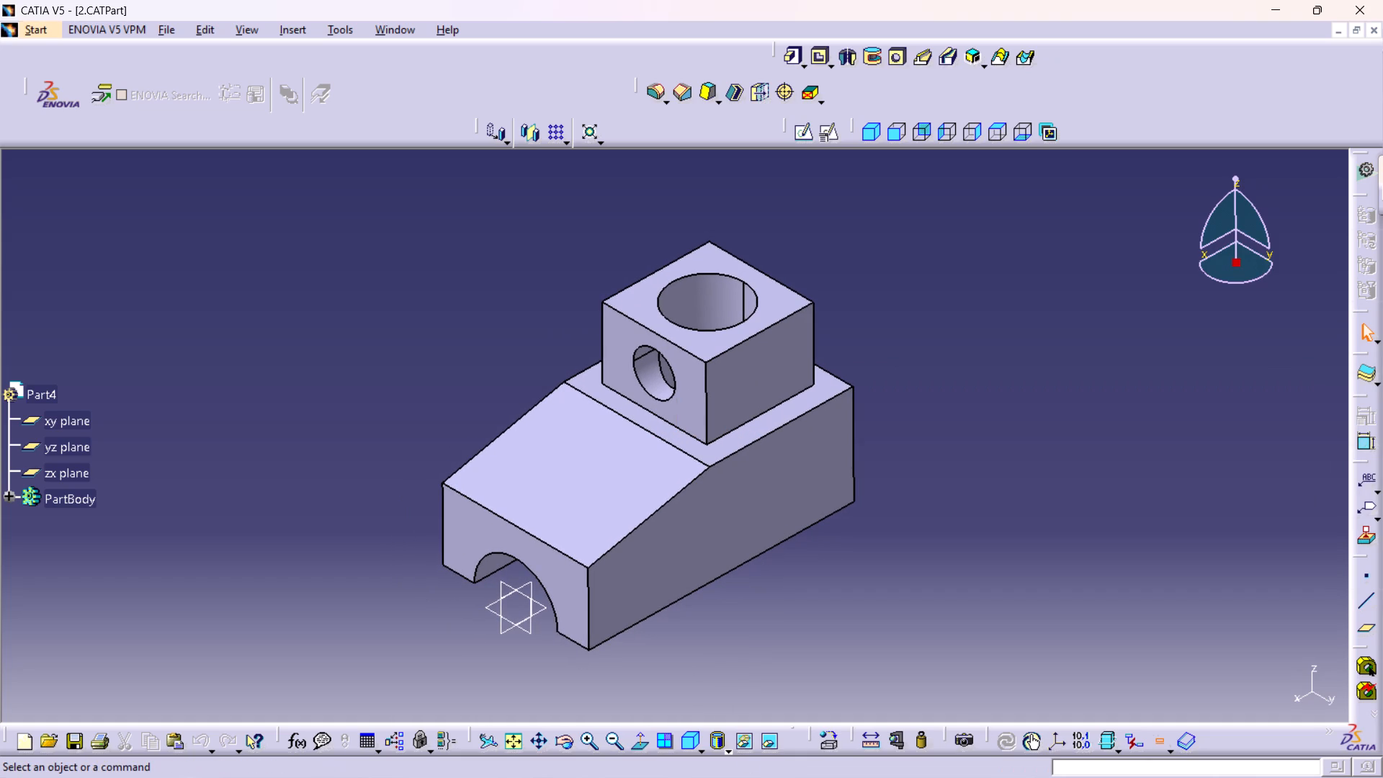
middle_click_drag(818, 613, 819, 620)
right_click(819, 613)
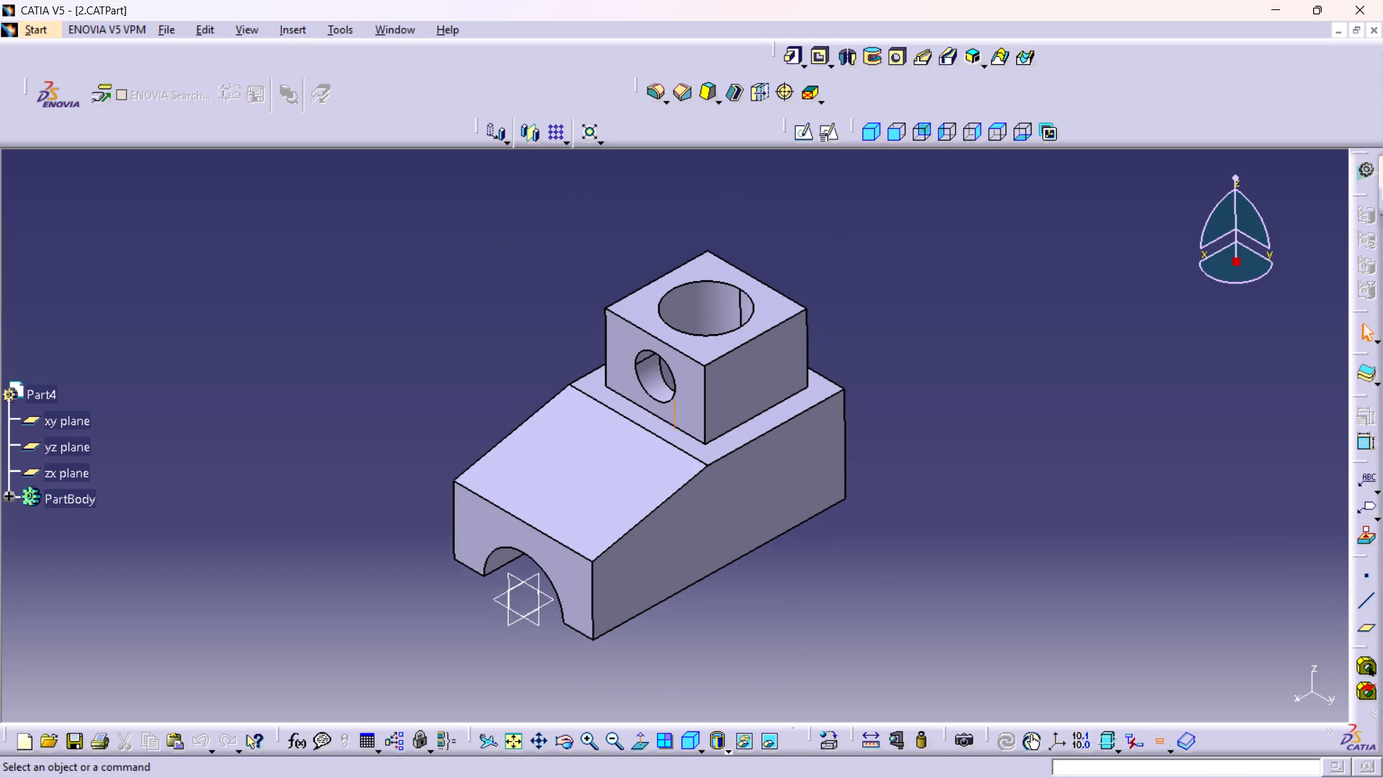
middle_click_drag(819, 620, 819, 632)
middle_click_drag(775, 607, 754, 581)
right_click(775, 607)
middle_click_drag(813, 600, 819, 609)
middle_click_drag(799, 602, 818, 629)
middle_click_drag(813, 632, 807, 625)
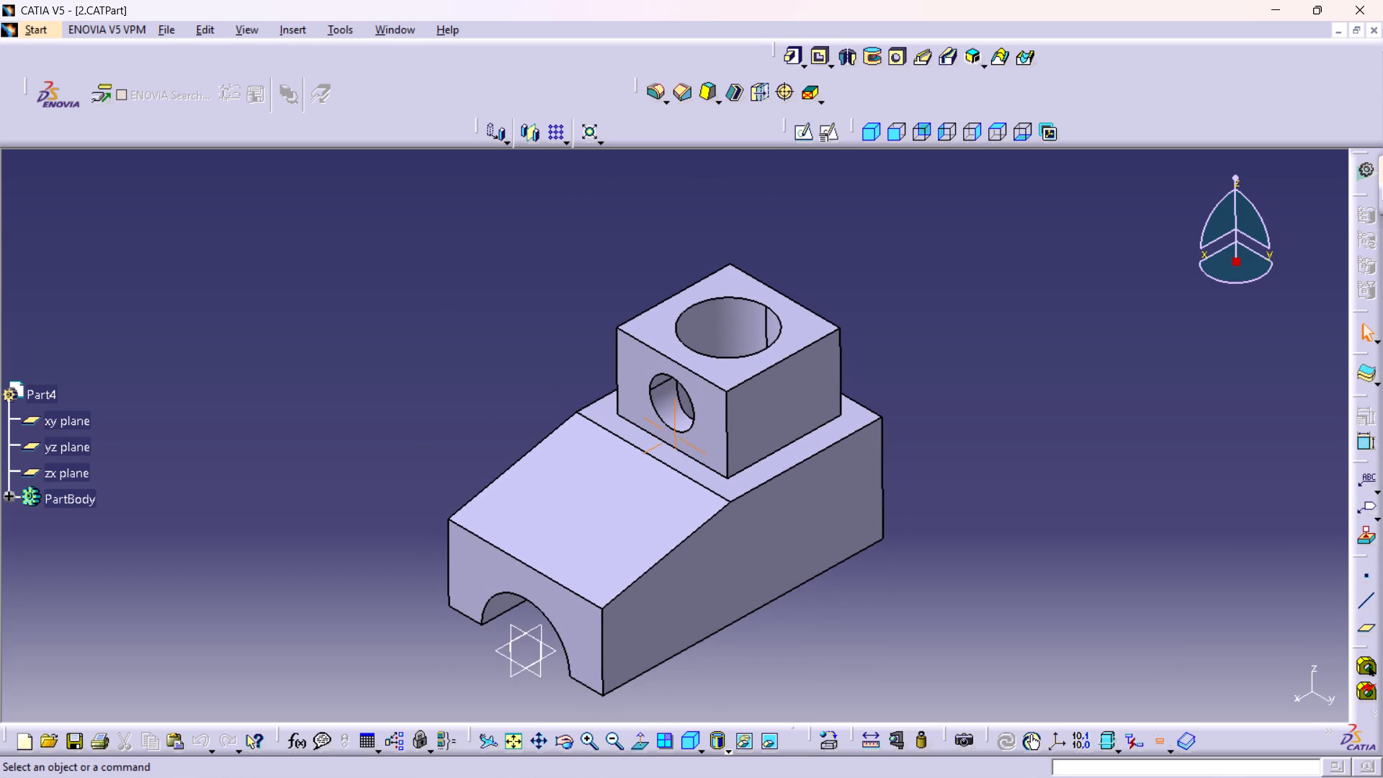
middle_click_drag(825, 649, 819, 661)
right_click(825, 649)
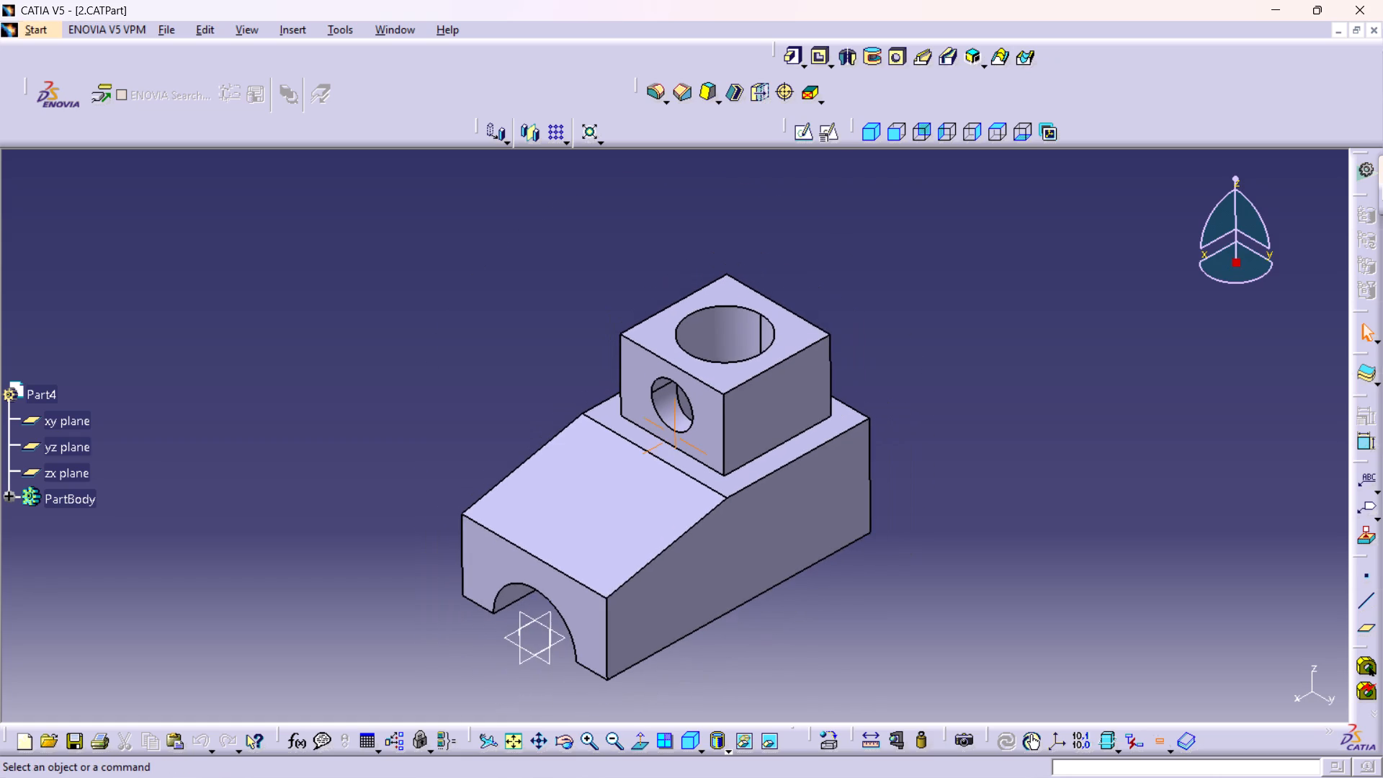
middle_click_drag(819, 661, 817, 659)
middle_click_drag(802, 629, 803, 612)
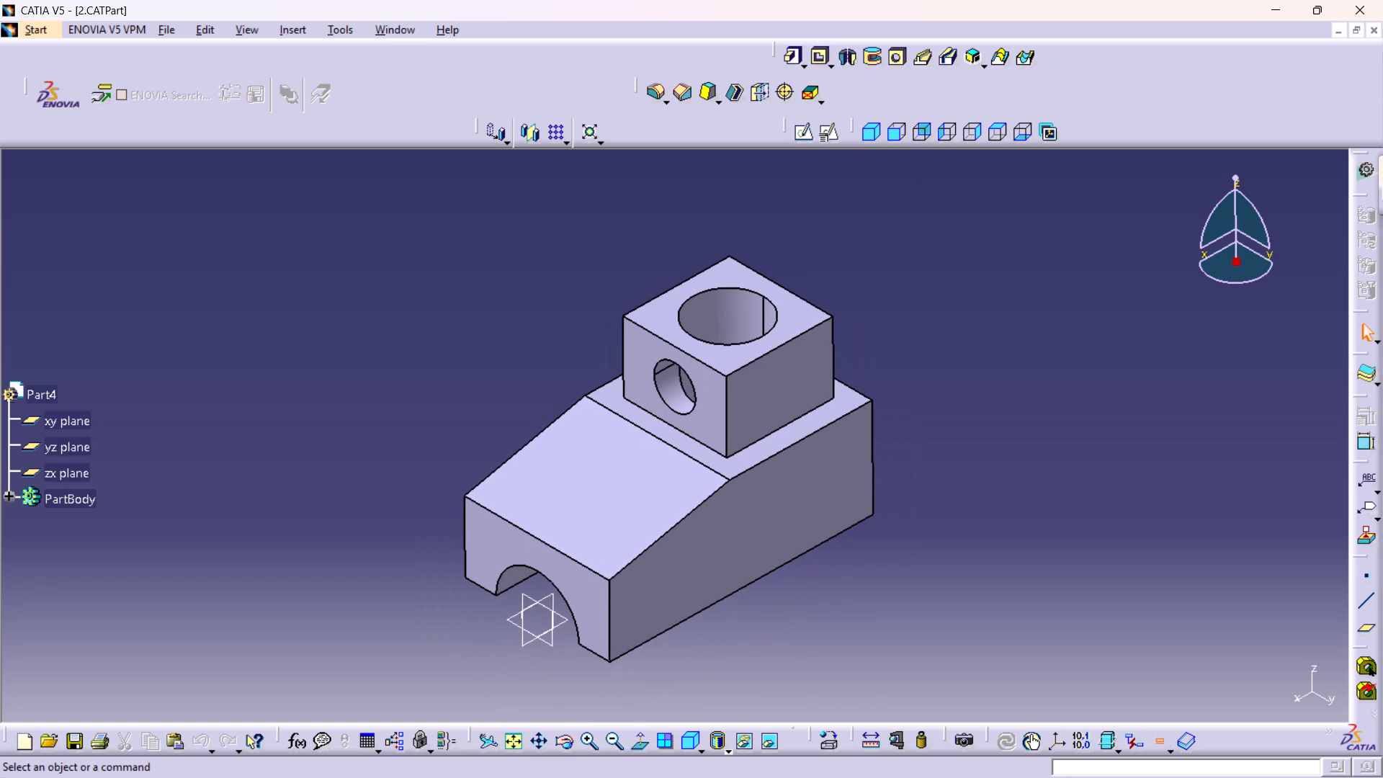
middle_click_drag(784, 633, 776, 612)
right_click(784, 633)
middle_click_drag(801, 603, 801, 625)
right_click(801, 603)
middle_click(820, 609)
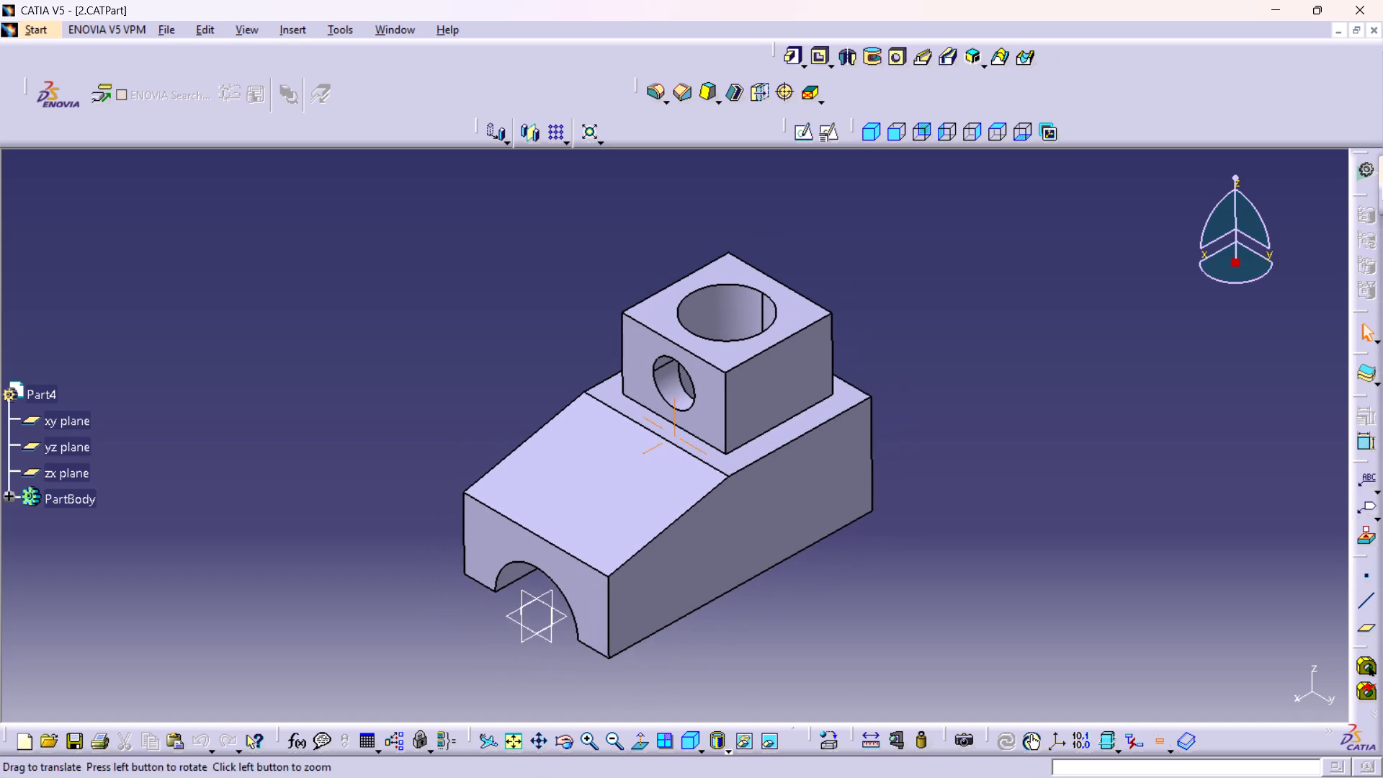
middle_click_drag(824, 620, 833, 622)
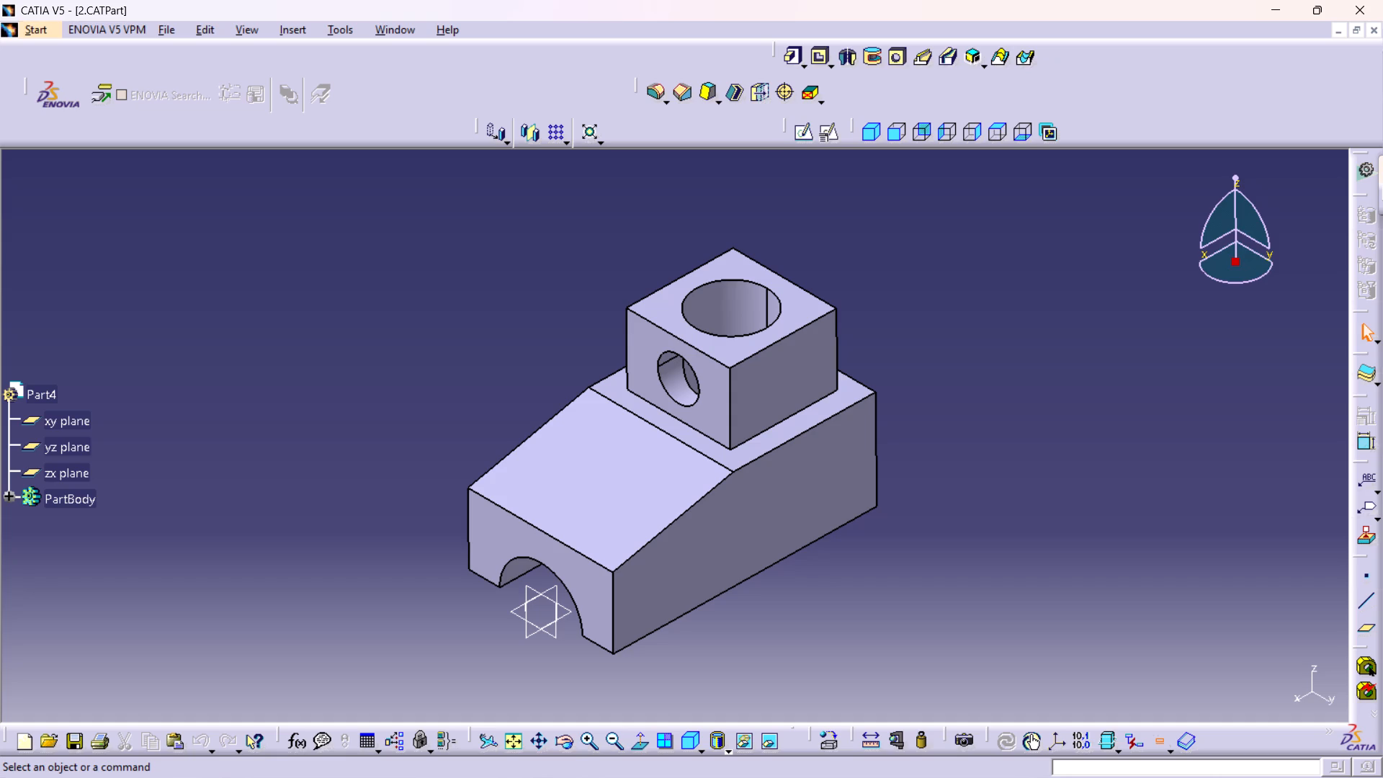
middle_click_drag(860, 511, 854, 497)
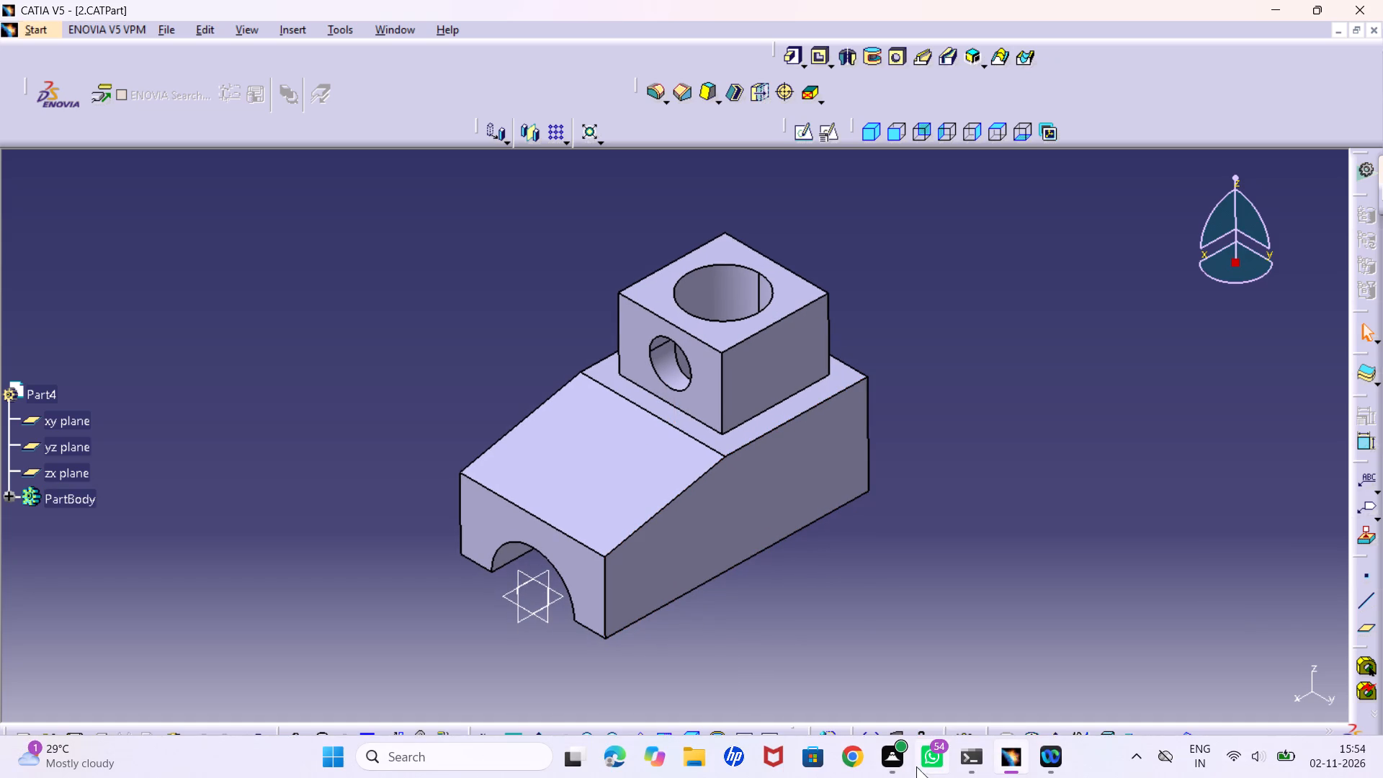
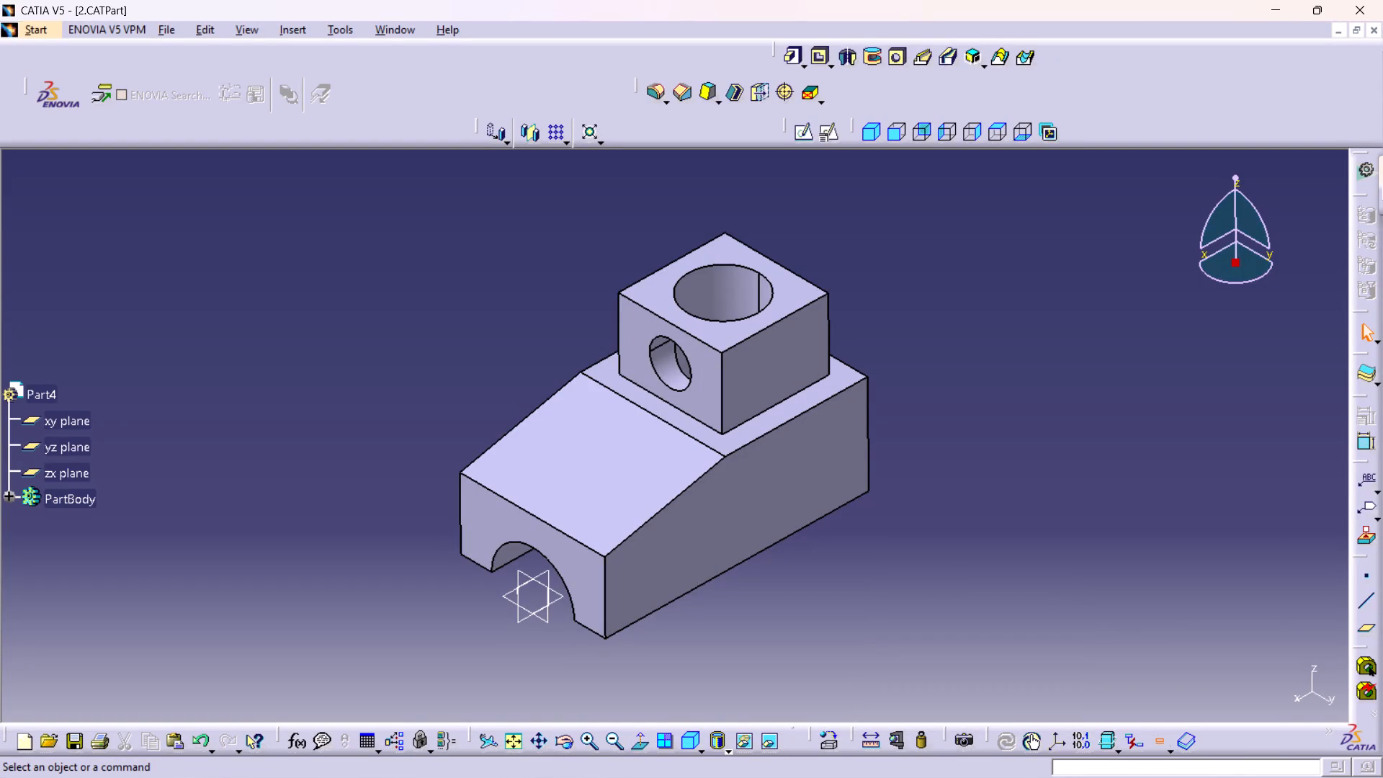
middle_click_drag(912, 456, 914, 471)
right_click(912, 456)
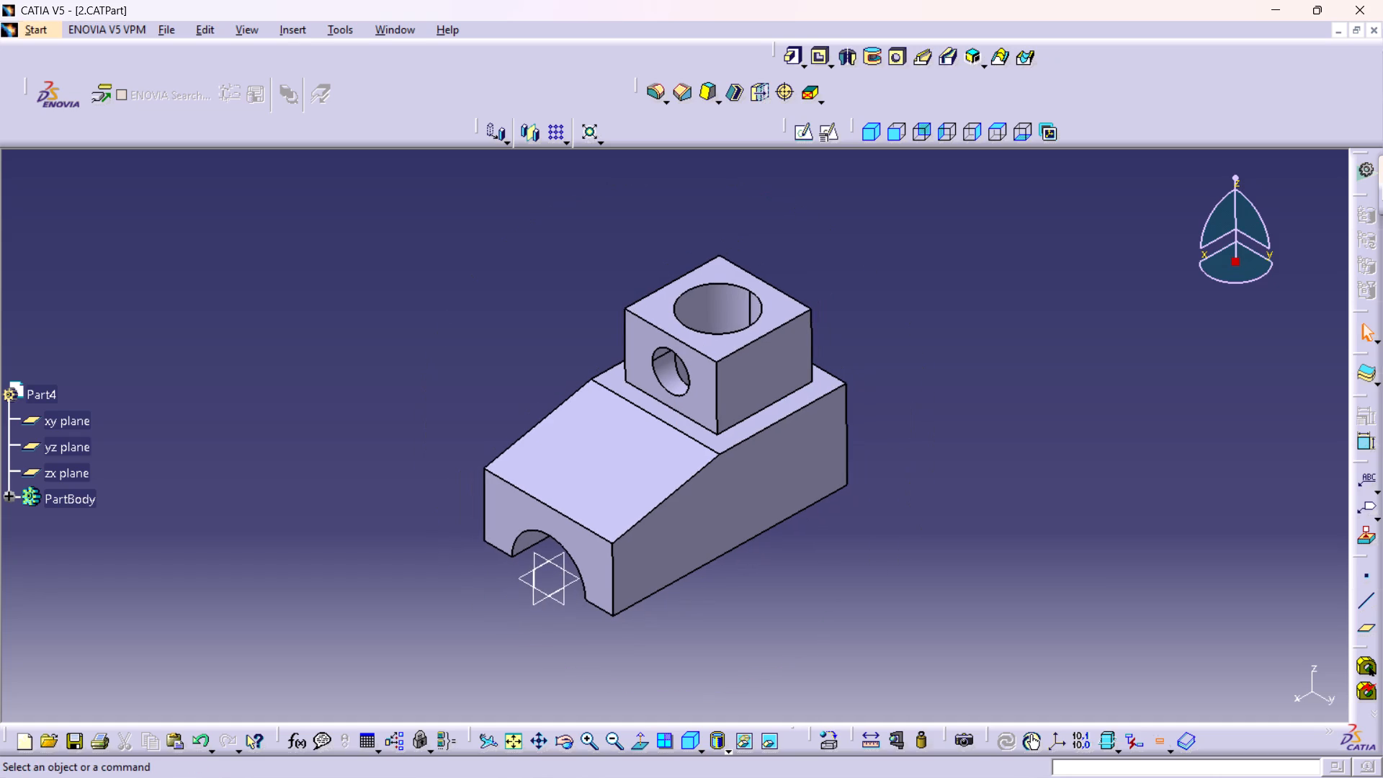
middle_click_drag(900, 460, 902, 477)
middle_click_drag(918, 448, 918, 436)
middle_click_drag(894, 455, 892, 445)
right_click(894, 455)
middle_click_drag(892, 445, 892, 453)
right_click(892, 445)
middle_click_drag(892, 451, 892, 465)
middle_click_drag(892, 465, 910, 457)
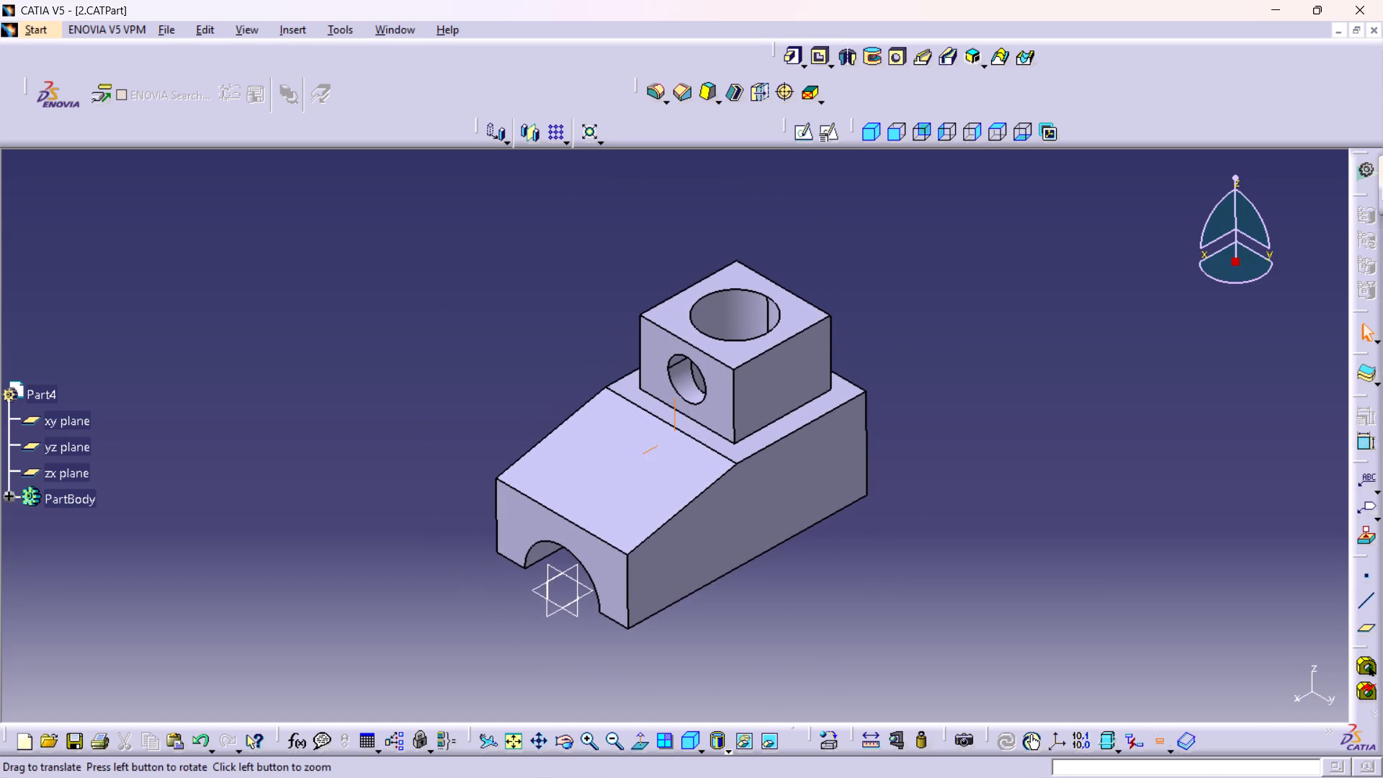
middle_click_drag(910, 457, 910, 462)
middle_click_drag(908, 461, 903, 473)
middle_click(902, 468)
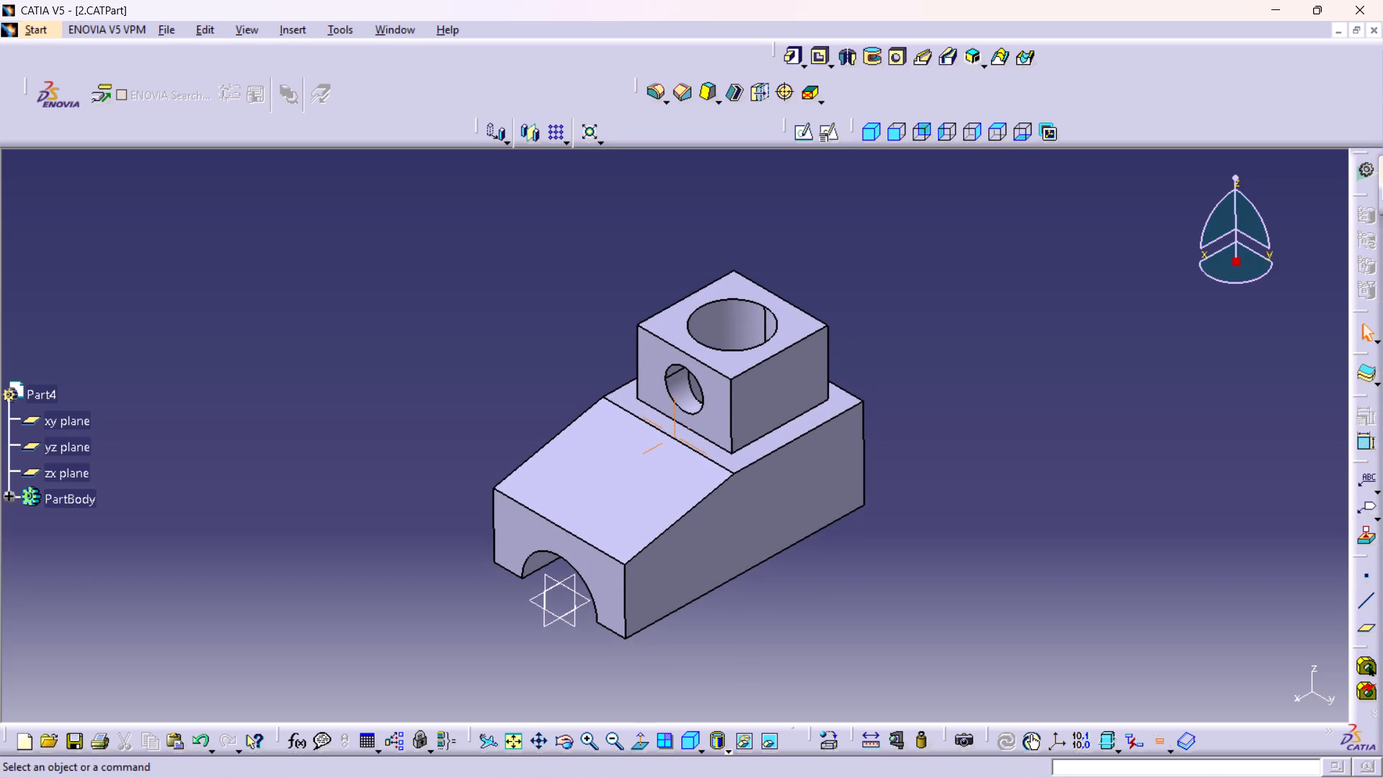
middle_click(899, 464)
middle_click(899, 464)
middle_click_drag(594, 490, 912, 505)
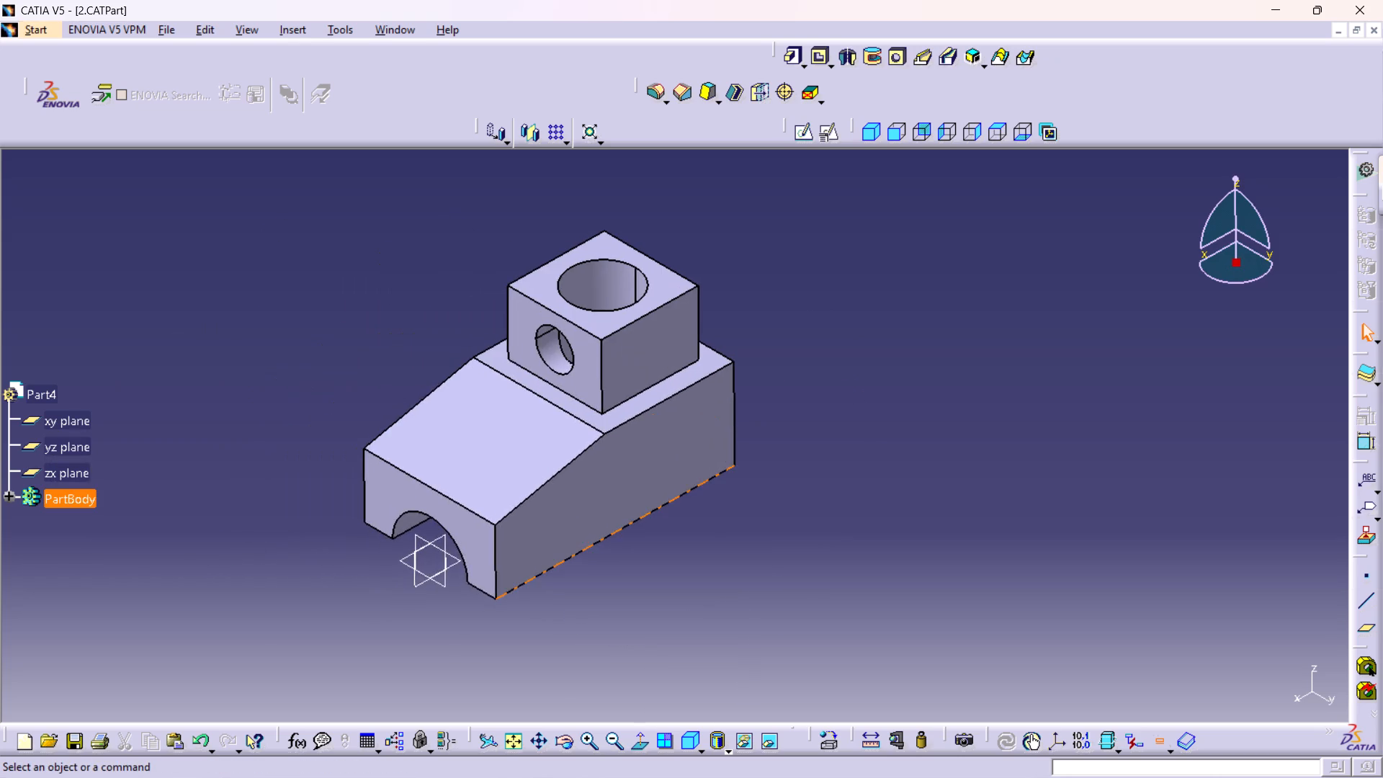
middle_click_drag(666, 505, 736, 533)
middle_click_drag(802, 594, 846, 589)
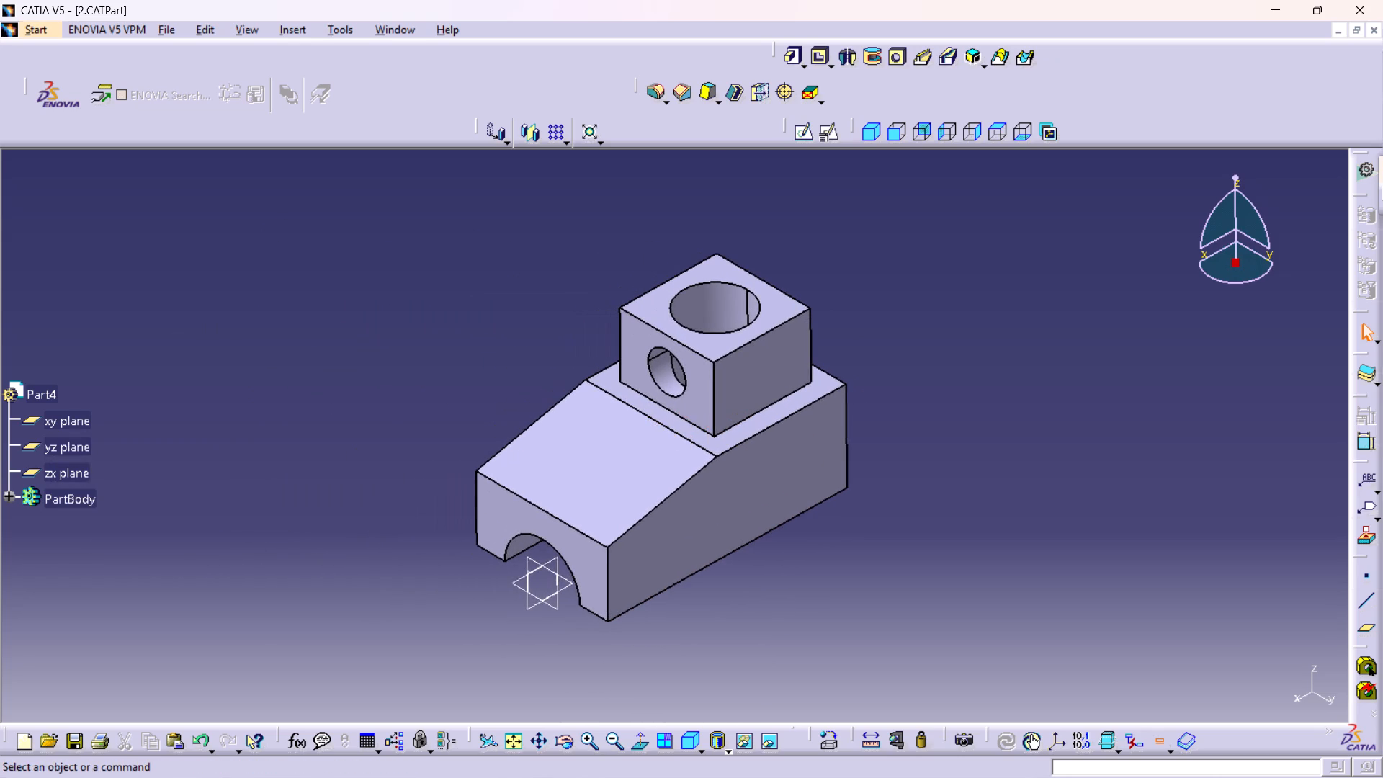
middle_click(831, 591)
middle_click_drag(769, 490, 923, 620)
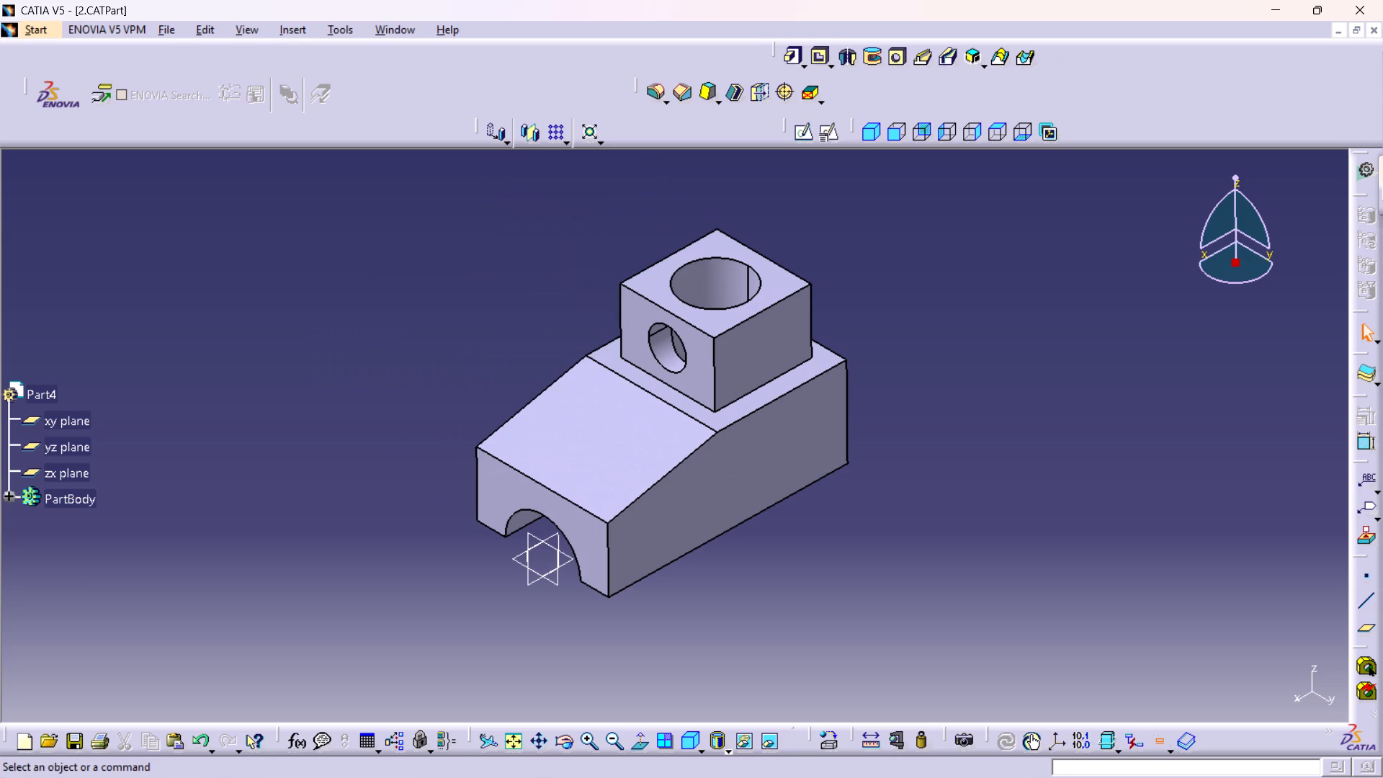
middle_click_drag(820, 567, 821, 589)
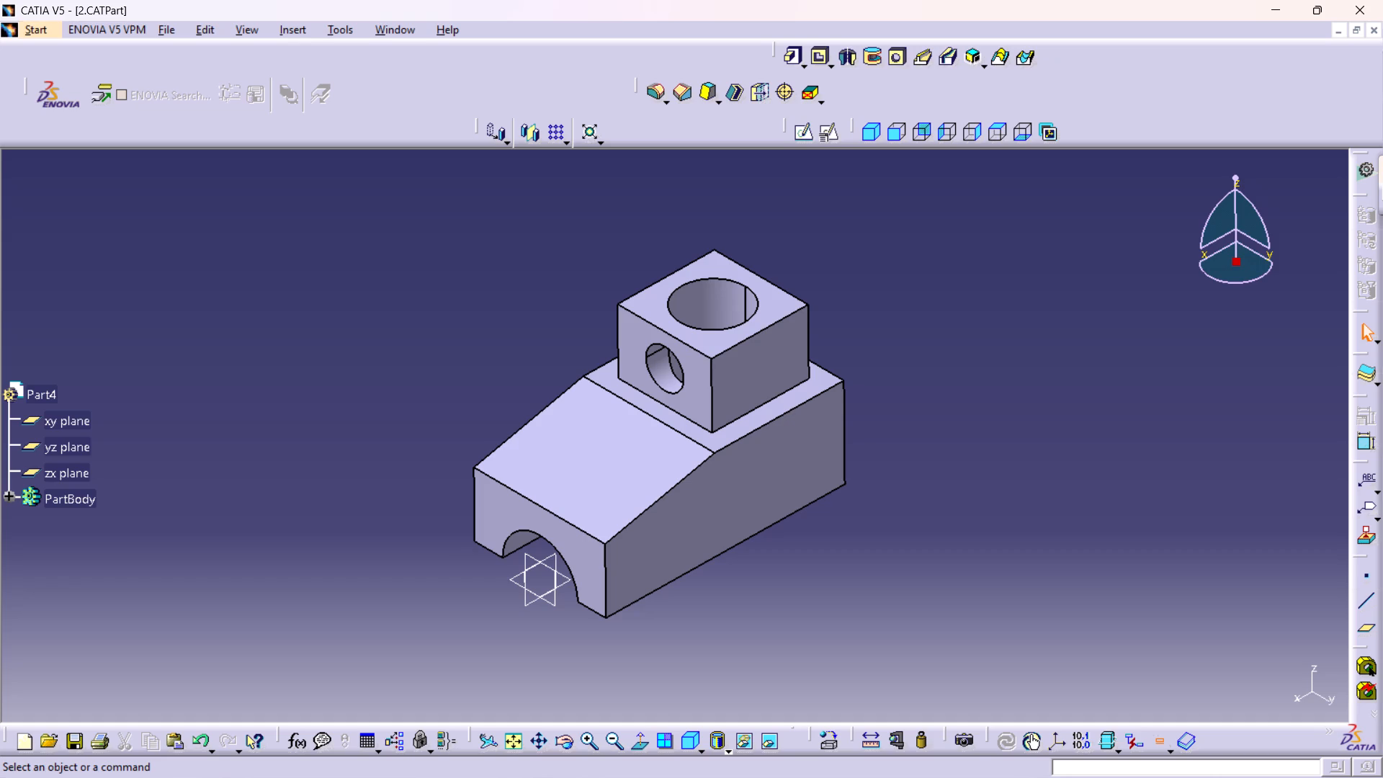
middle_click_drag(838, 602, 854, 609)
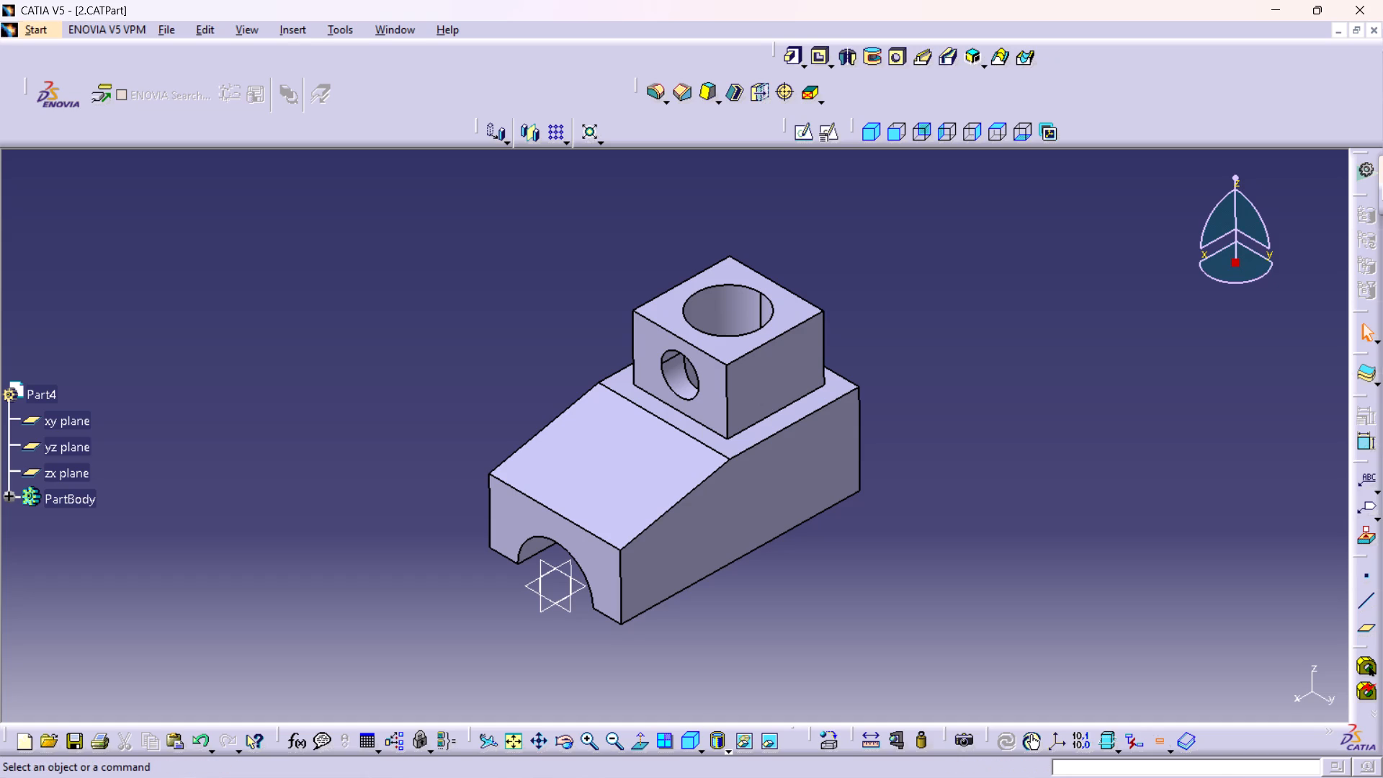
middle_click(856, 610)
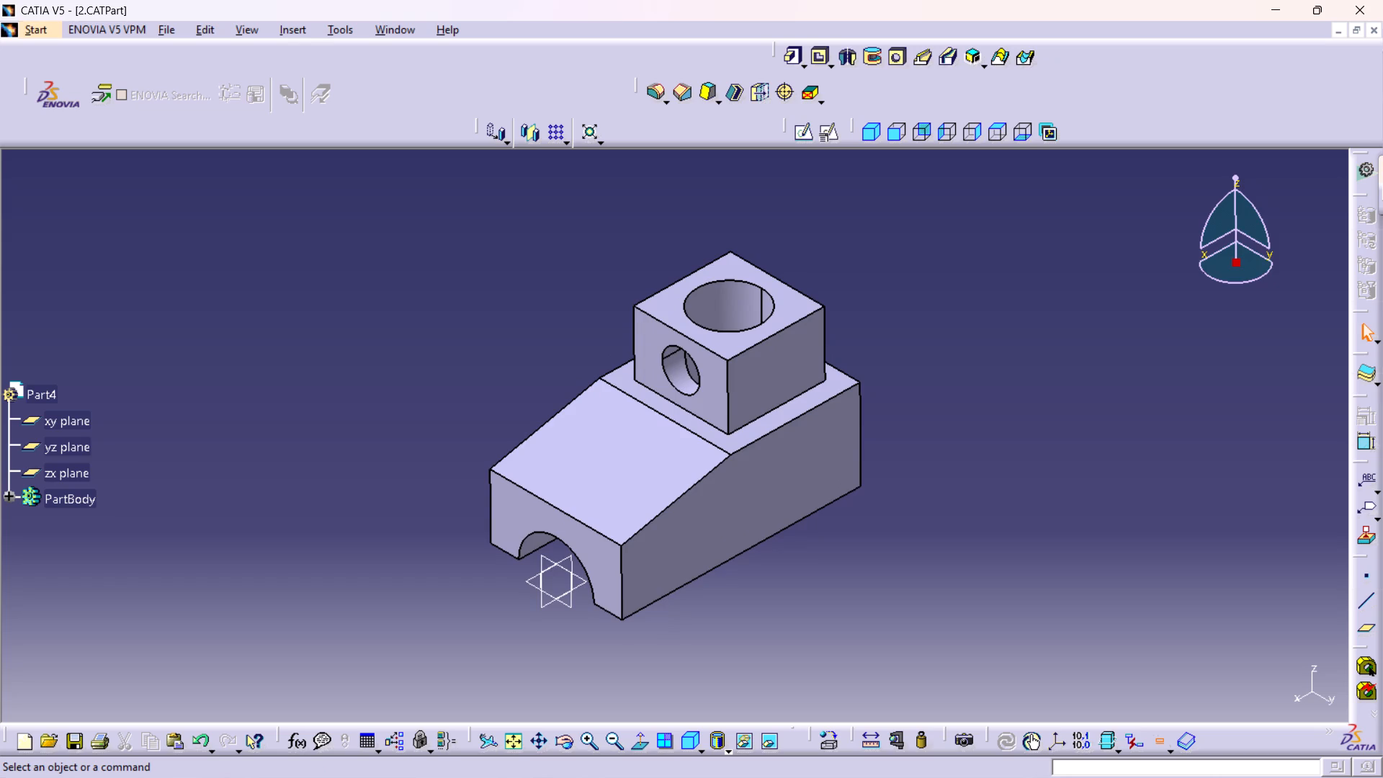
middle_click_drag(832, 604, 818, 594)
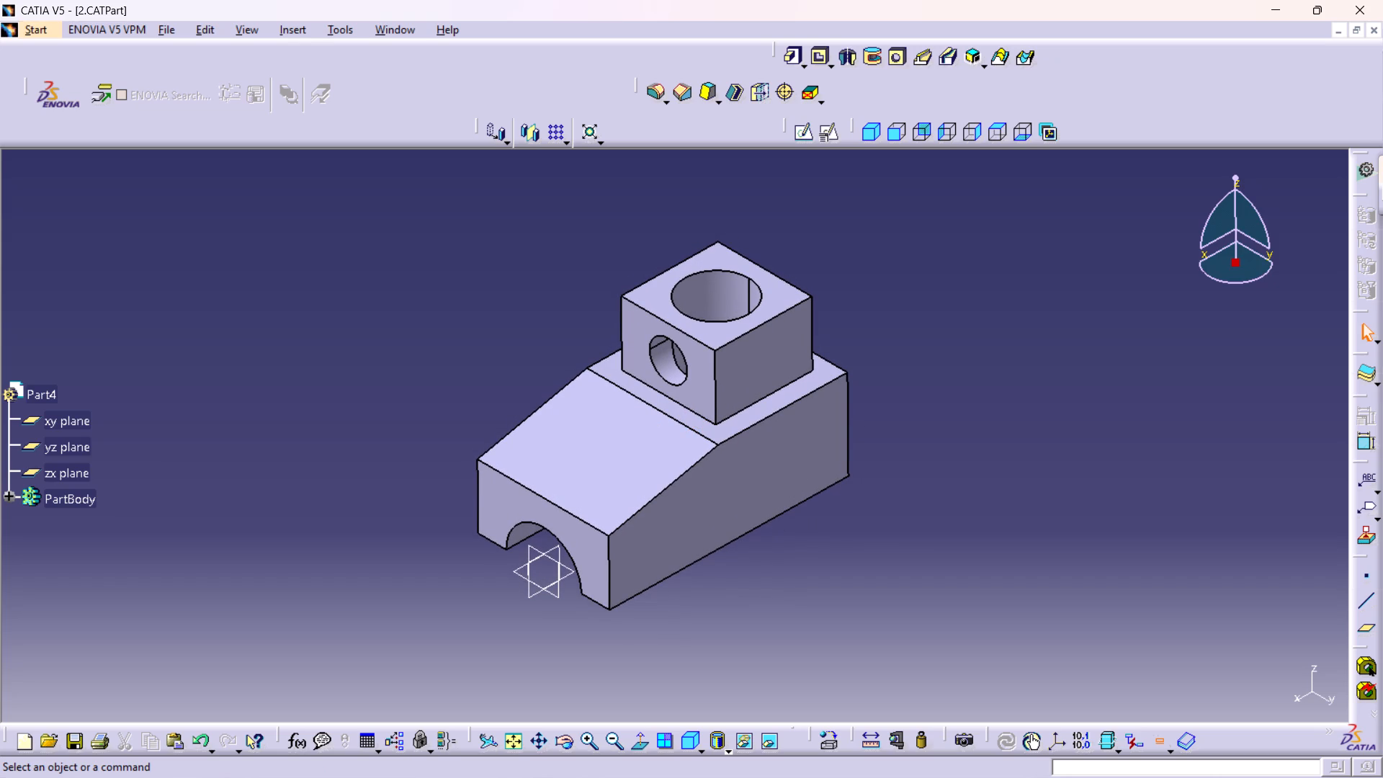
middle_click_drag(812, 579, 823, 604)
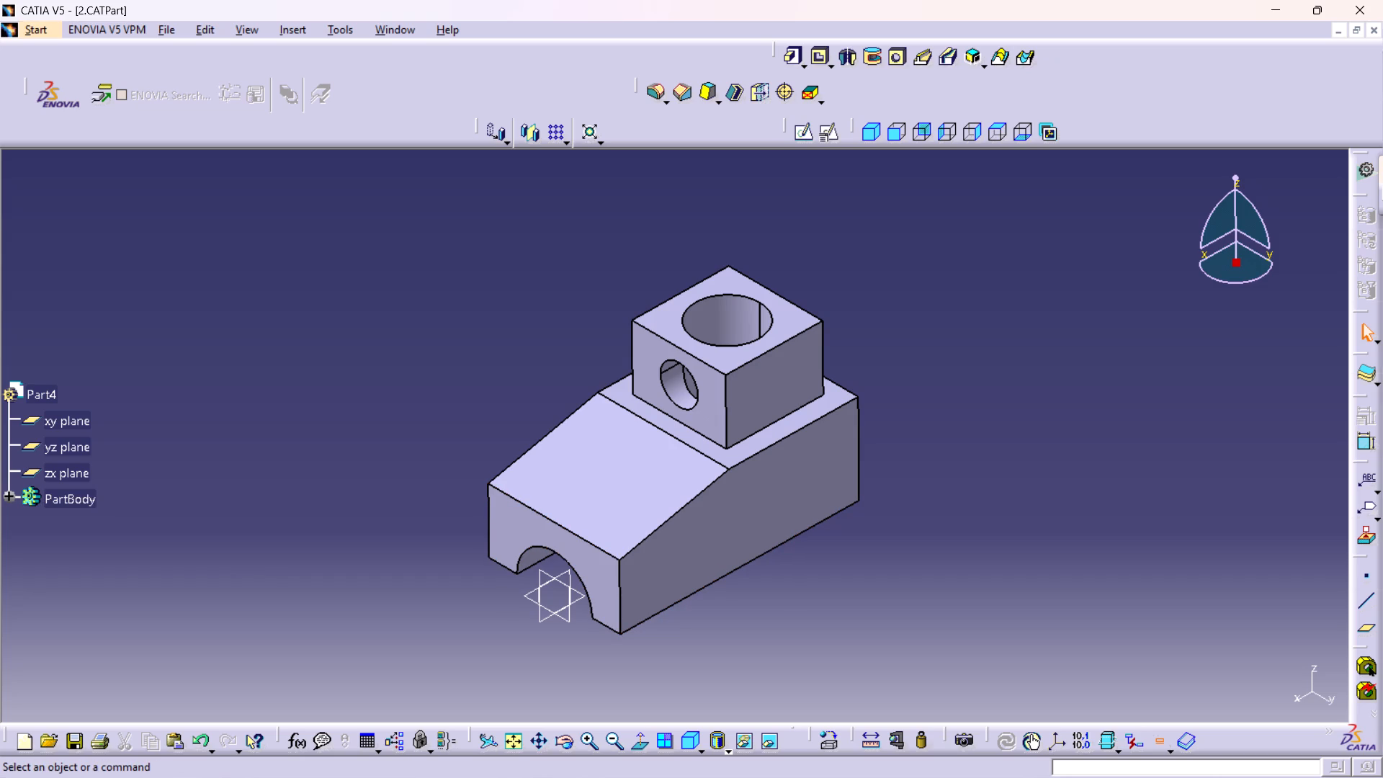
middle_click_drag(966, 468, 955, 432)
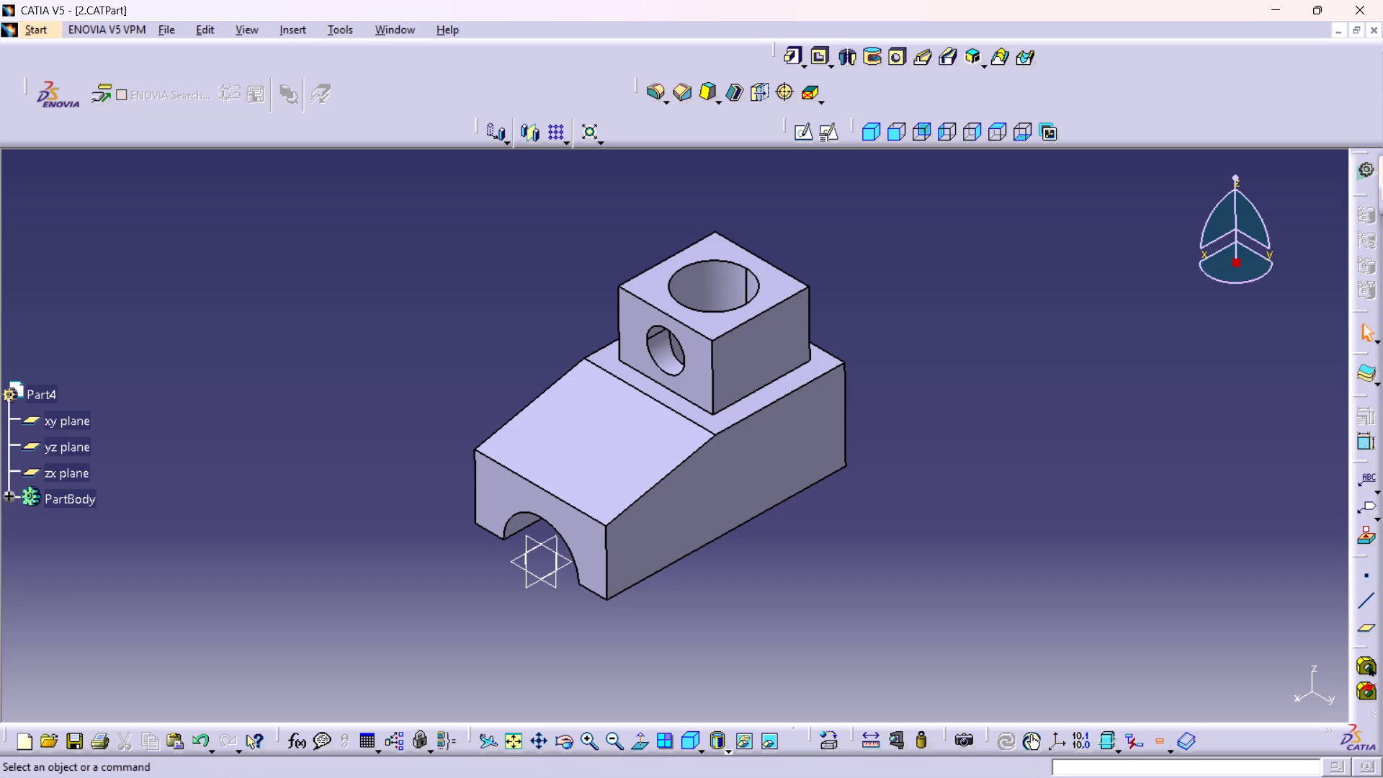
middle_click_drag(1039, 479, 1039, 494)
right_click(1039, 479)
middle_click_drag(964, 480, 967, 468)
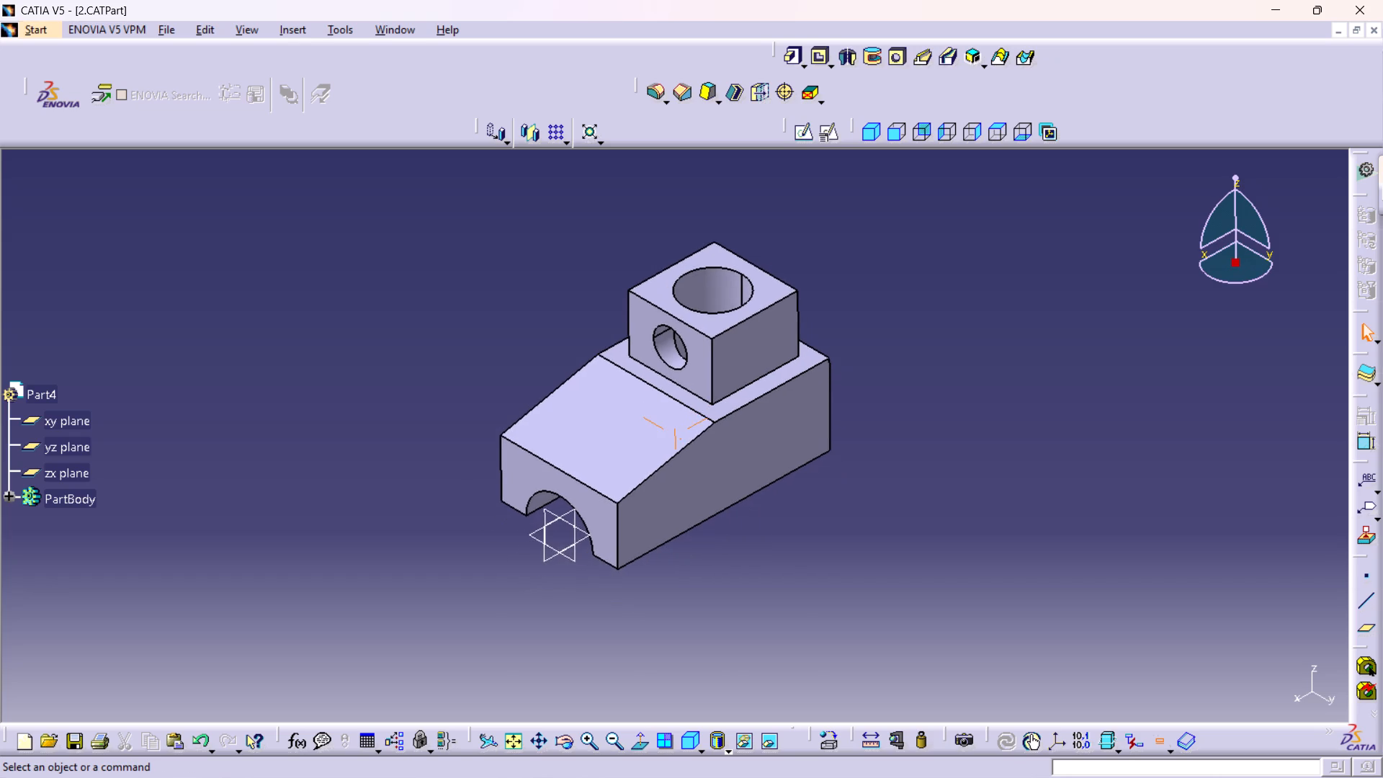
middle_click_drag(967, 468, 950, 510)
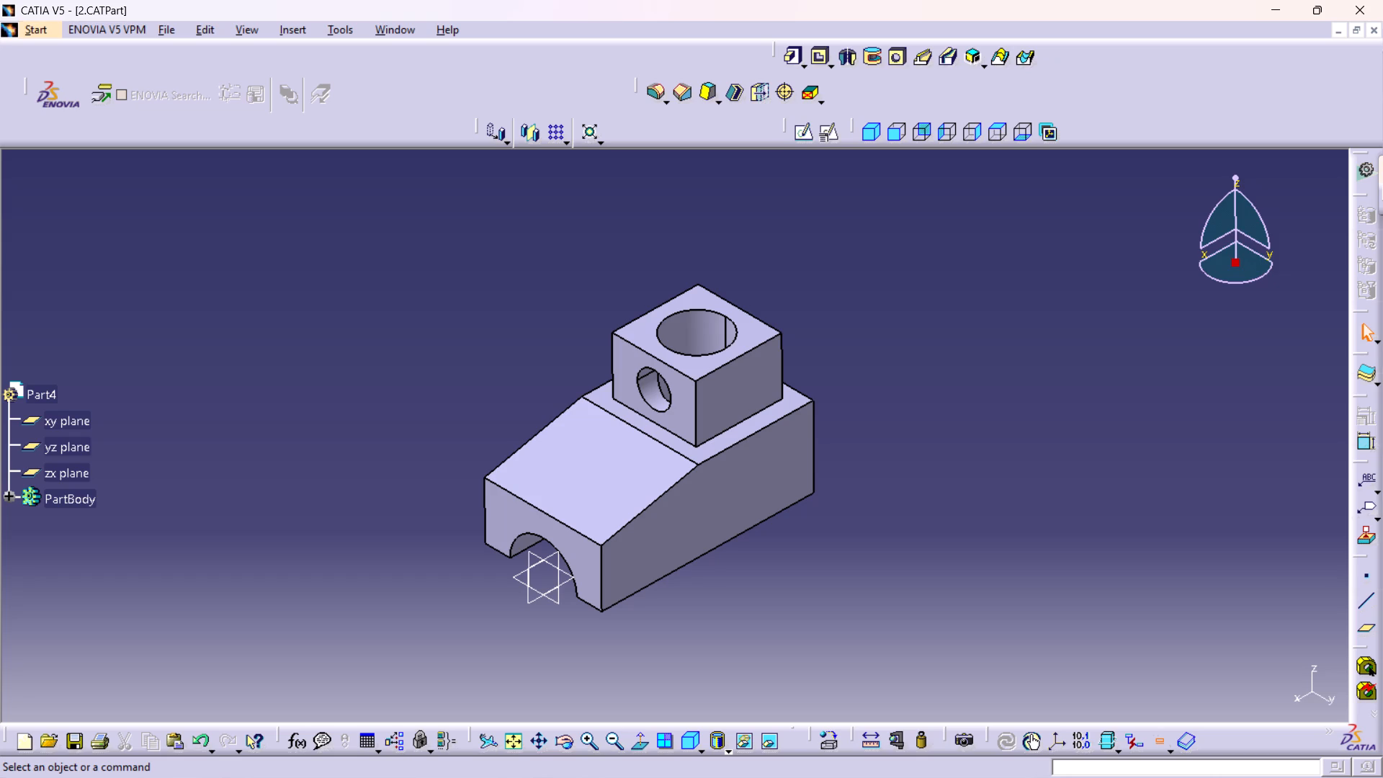
Examine the side hole of the square pad up close, including its inner wall and opening into the vertical hole.
middle_click_drag(819, 530, 813, 524)
right_click(819, 530)
middle_click_drag(795, 542, 771, 491)
right_click(795, 542)
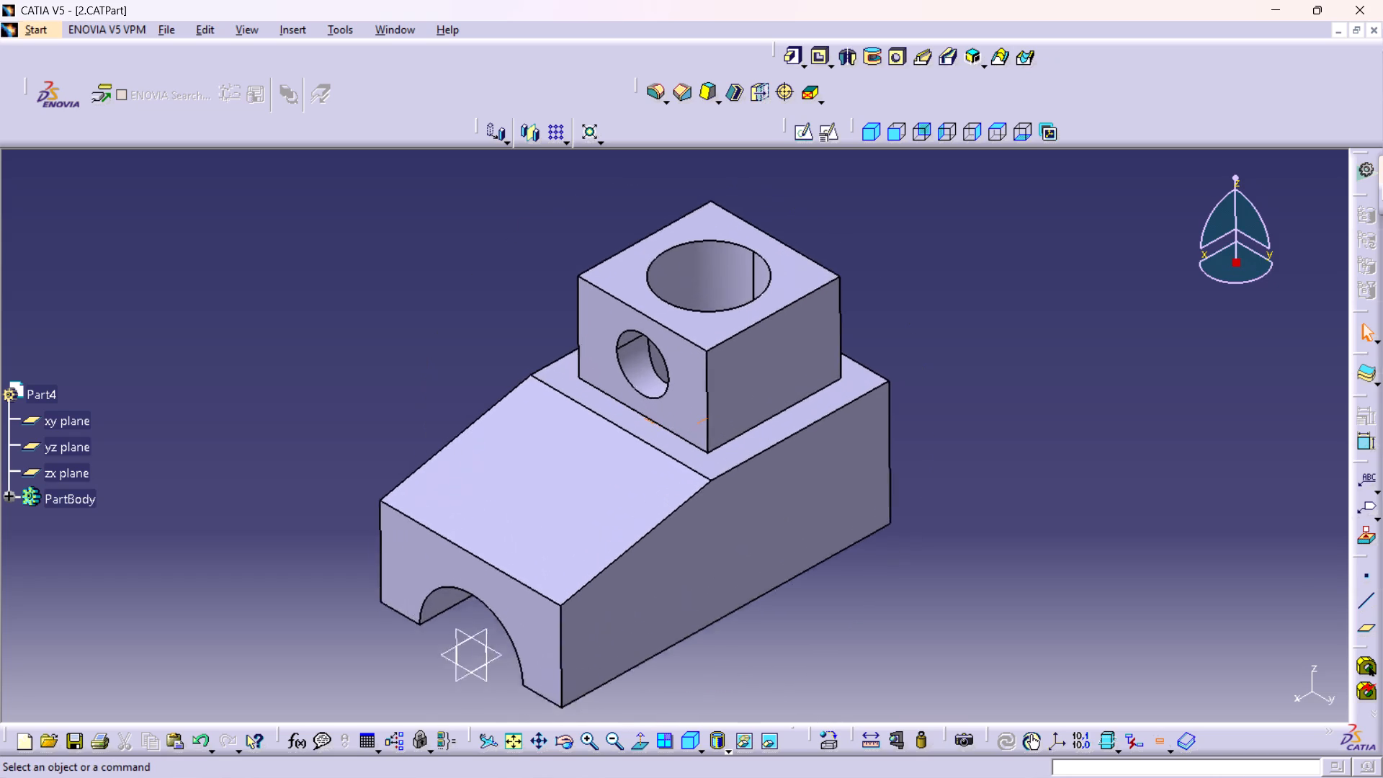
middle_click_drag(771, 491, 755, 356)
middle_click_drag(702, 317, 805, 486)
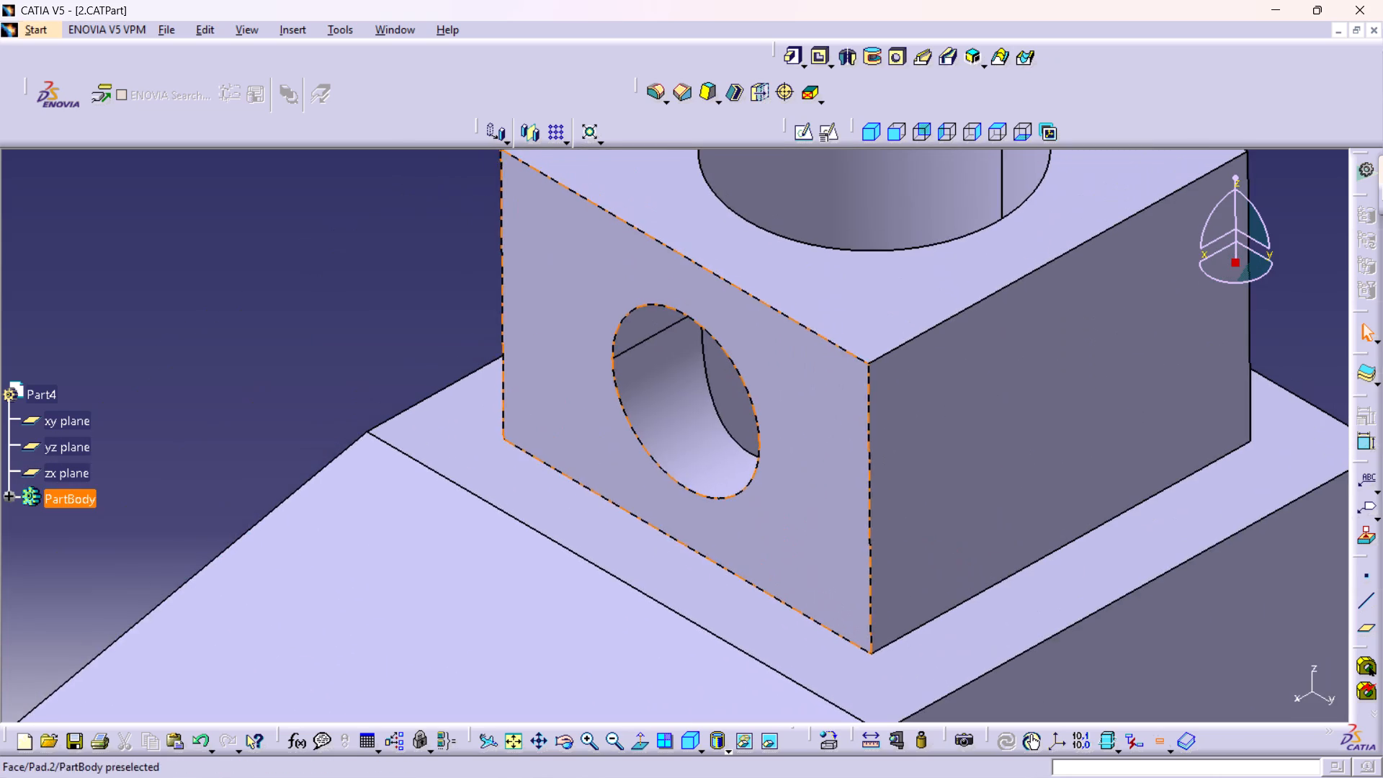
middle_click_drag(548, 439, 625, 416)
middle_click_drag(803, 397, 717, 483)
middle_click_drag(709, 476, 676, 359)
right_click(709, 476)
middle_click_drag(641, 507, 640, 450)
right_click(641, 507)
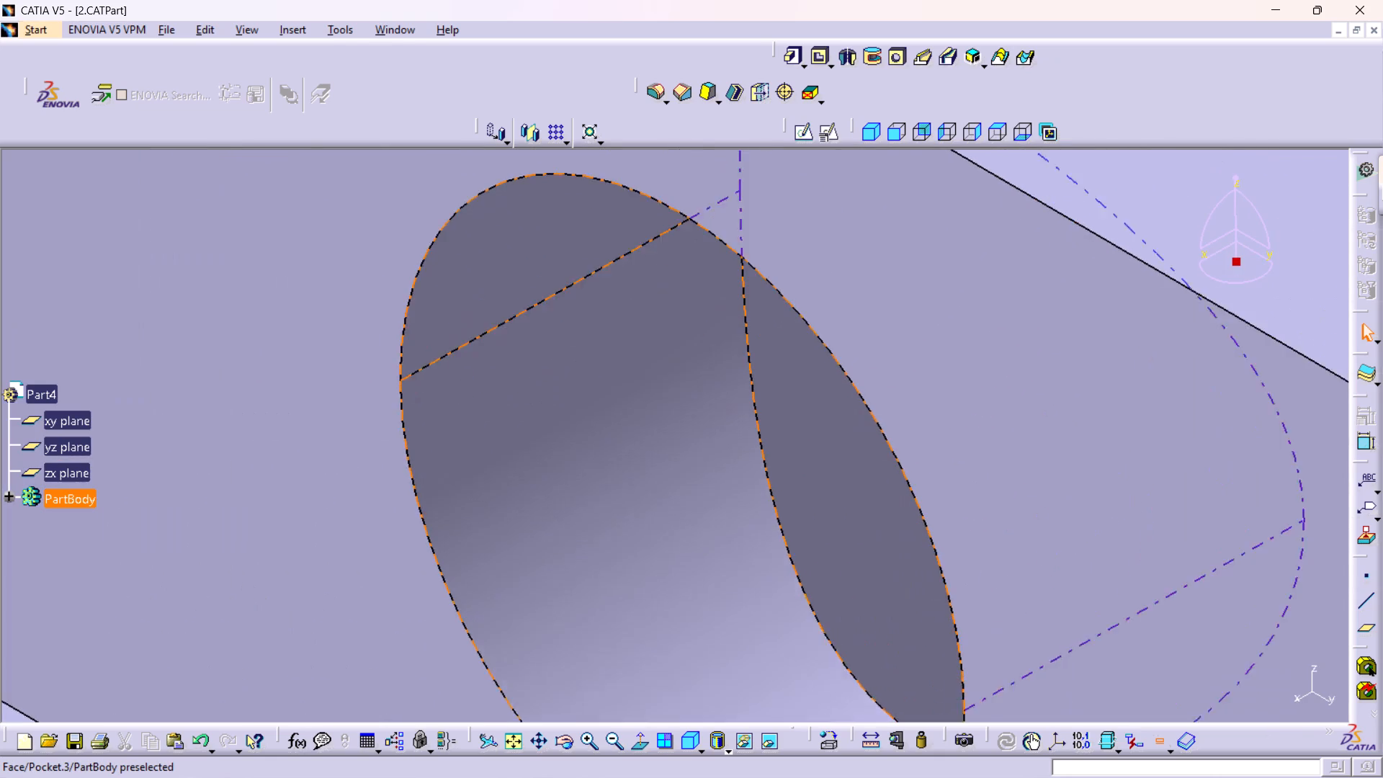
middle_click_drag(640, 450, 639, 408)
middle_click_drag(655, 488, 646, 465)
right_click(655, 486)
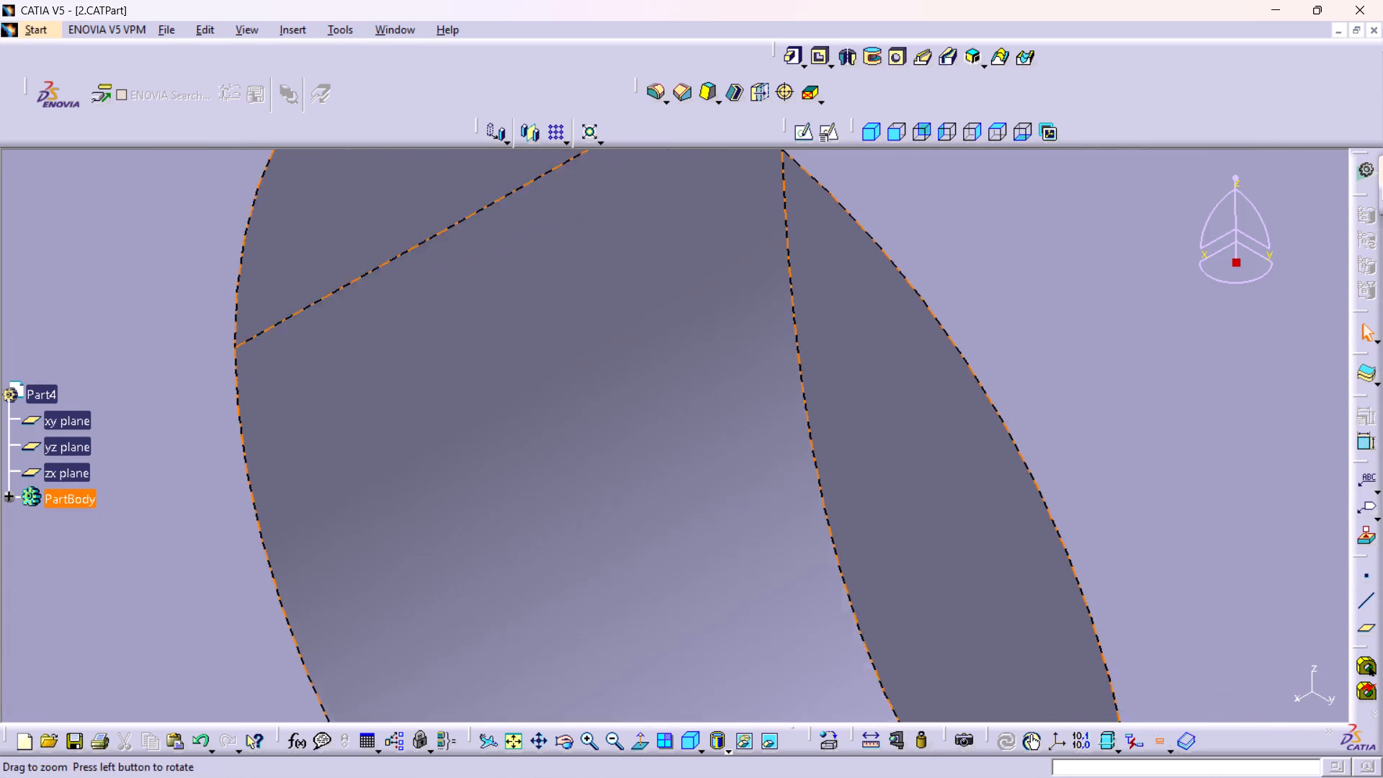
middle_click_drag(646, 465, 609, 381)
middle_click_drag(609, 381, 619, 457)
right_click(609, 381)
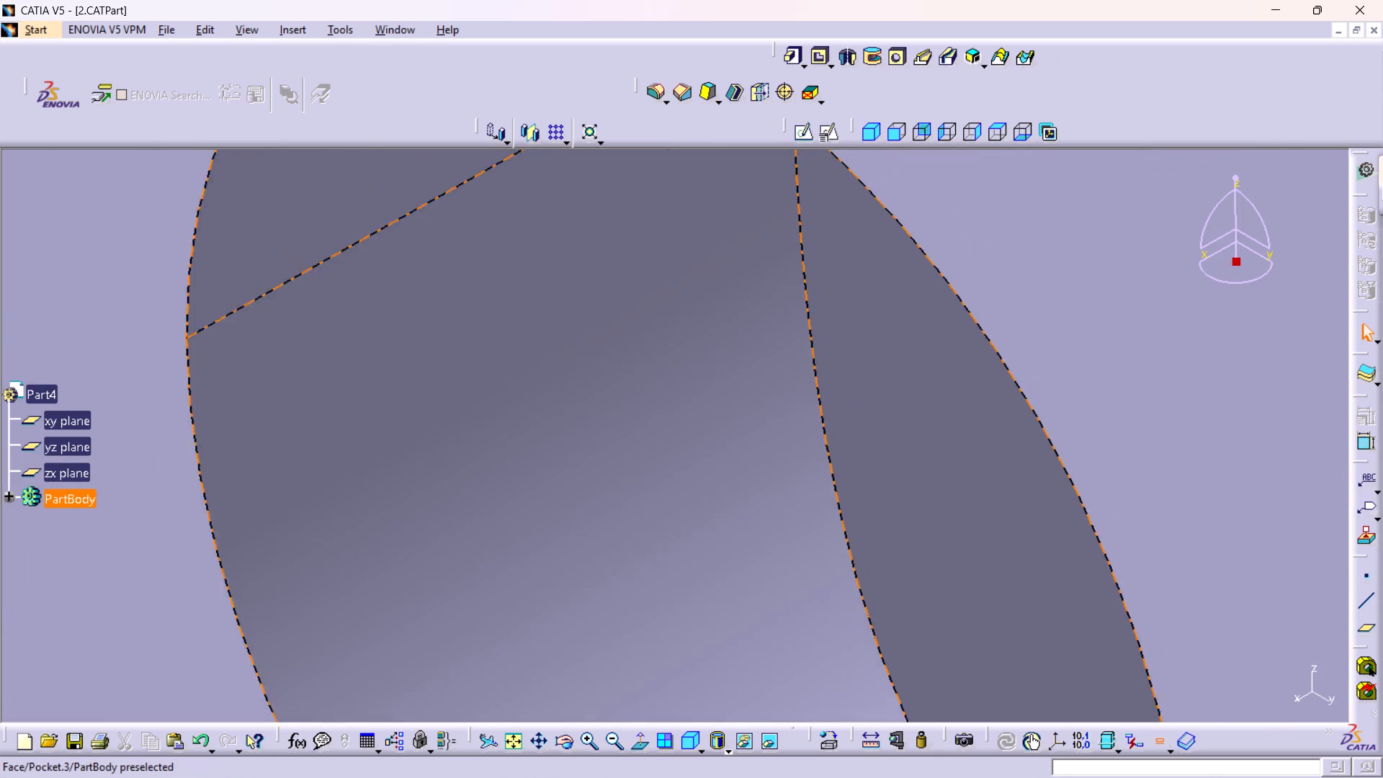
middle_click_drag(619, 457, 627, 489)
middle_click_drag(537, 501, 532, 412)
left_click(602, 453)
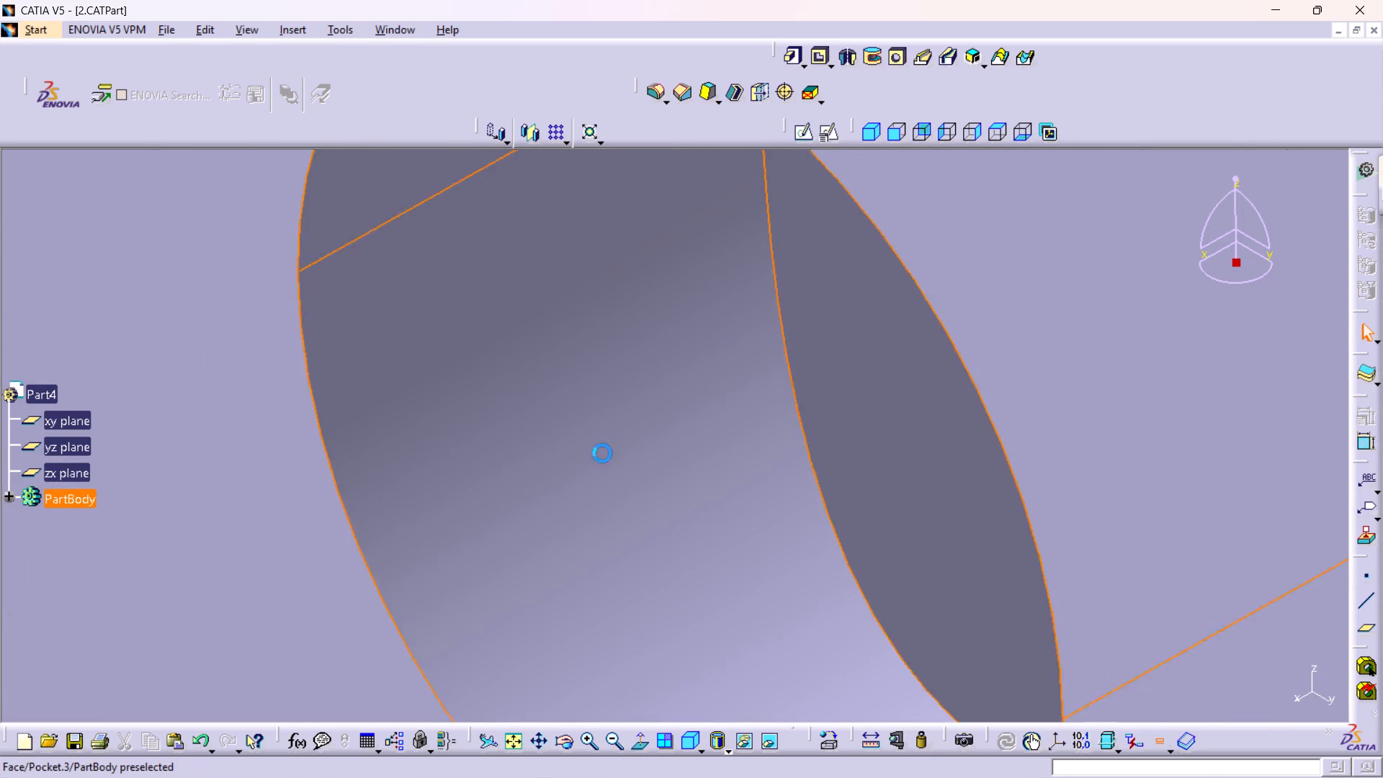
left_click(567, 457)
middle_click_drag(637, 437, 651, 496)
right_click(637, 437)
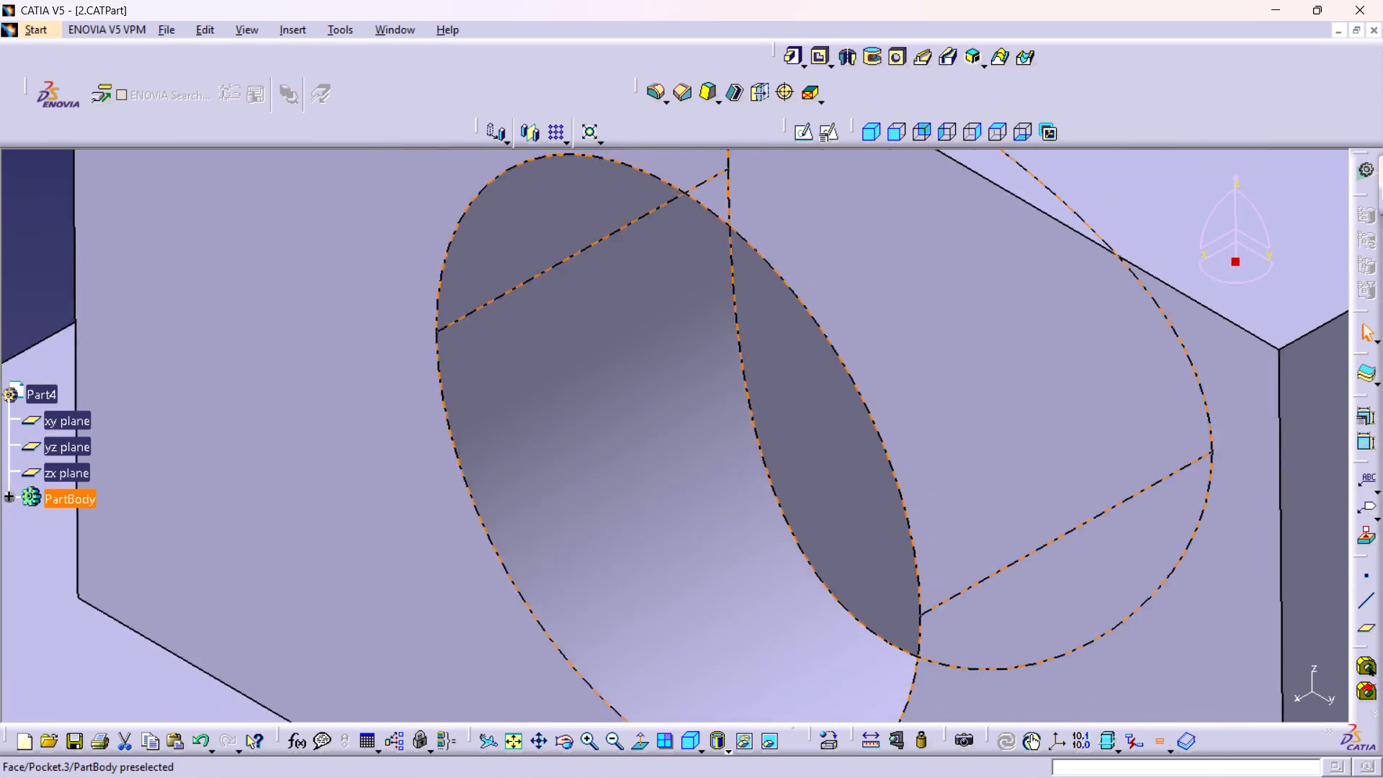
middle_click_drag(651, 496, 679, 624)
middle_click_drag(748, 539, 762, 618)
right_click(749, 539)
middle_click_drag(830, 625, 824, 609)
right_click(810, 549)
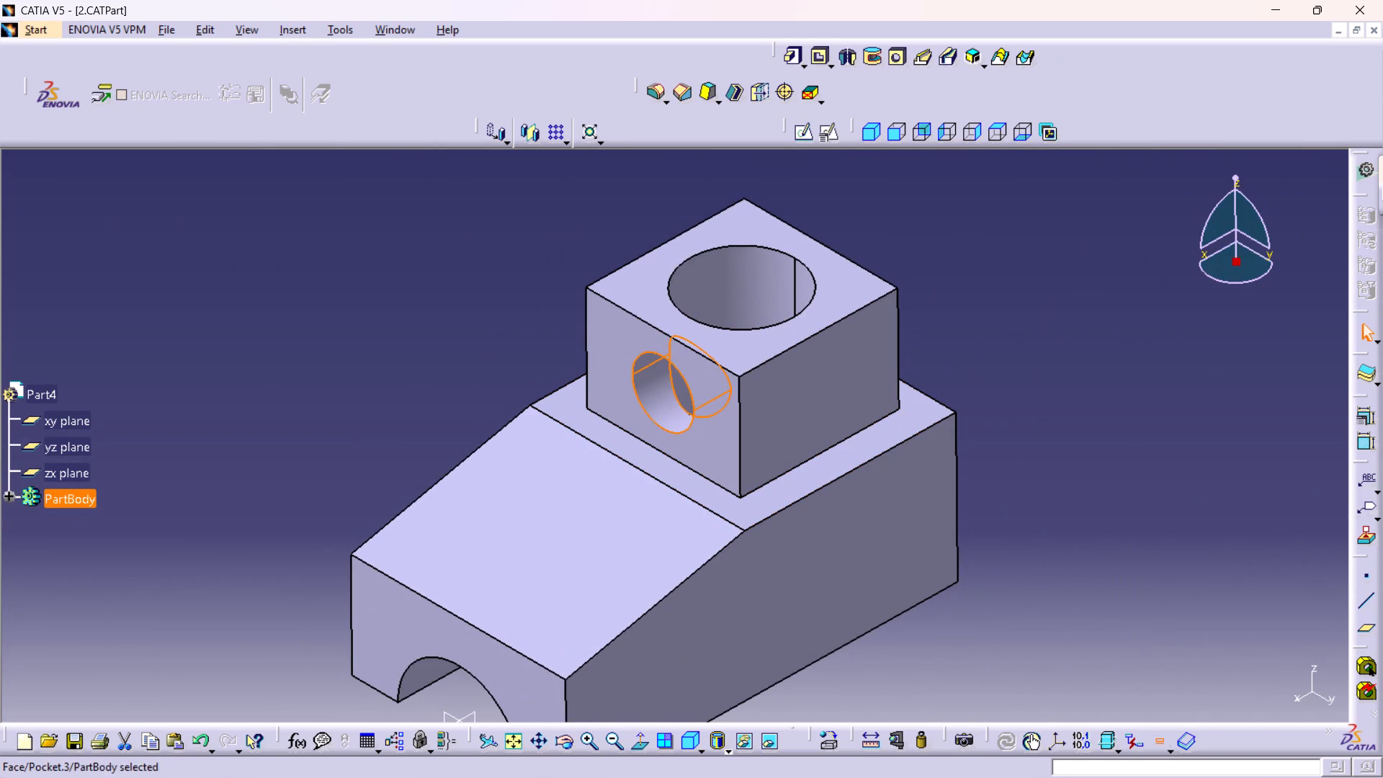
left_click(1088, 567)
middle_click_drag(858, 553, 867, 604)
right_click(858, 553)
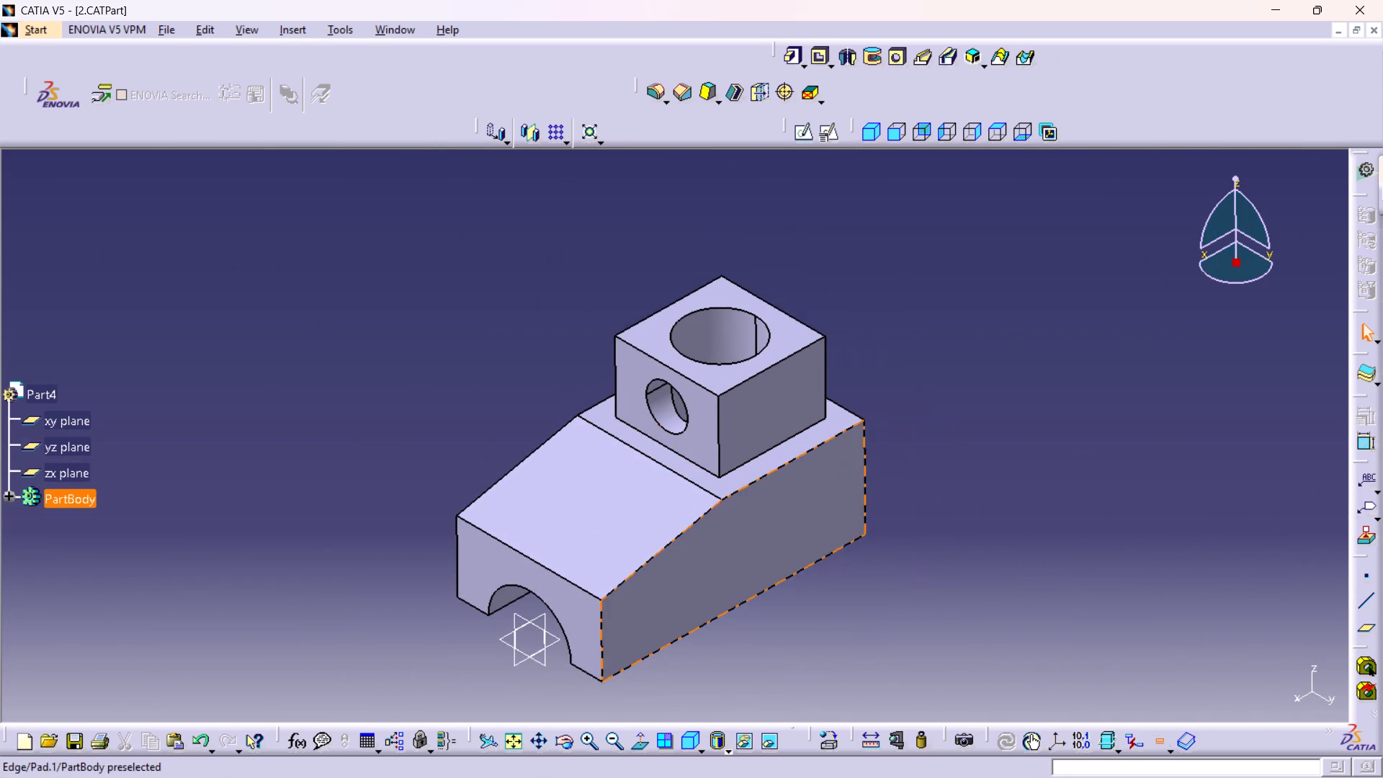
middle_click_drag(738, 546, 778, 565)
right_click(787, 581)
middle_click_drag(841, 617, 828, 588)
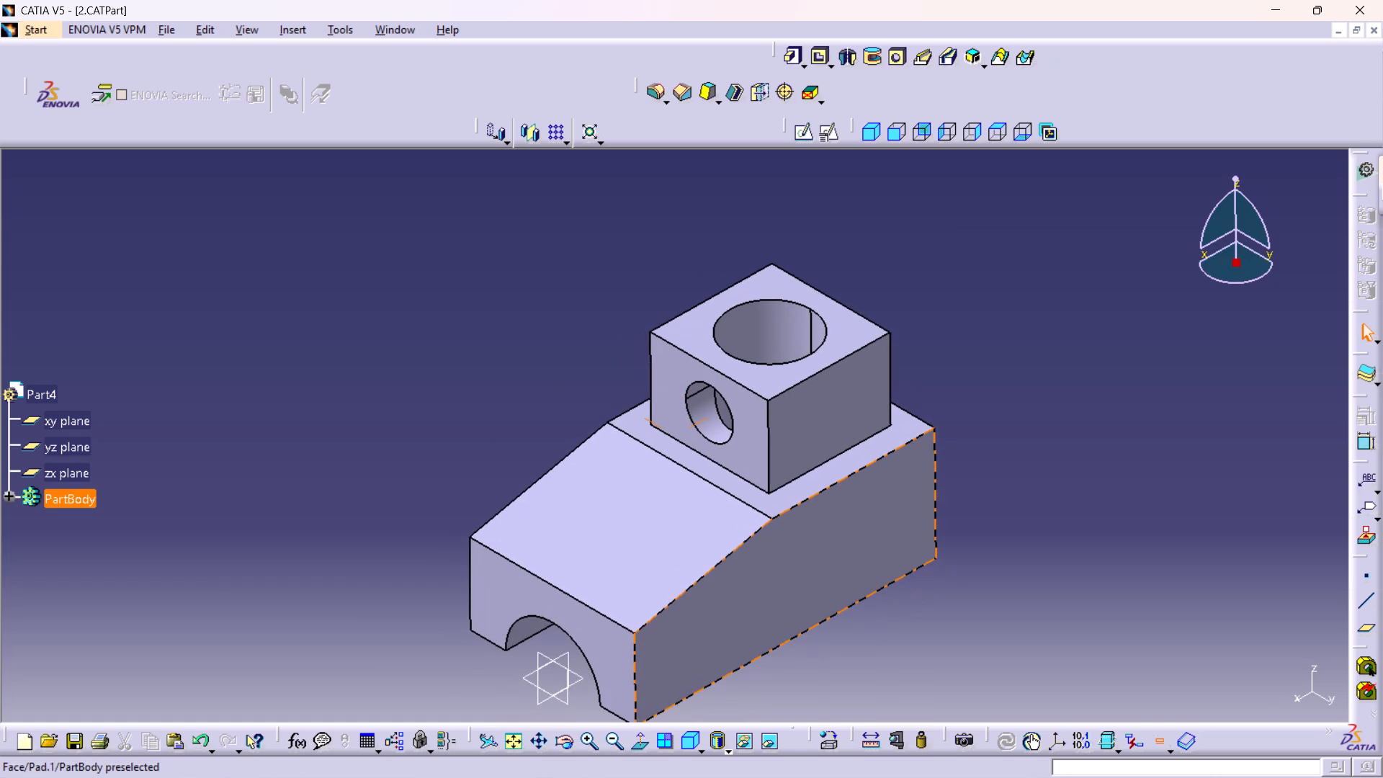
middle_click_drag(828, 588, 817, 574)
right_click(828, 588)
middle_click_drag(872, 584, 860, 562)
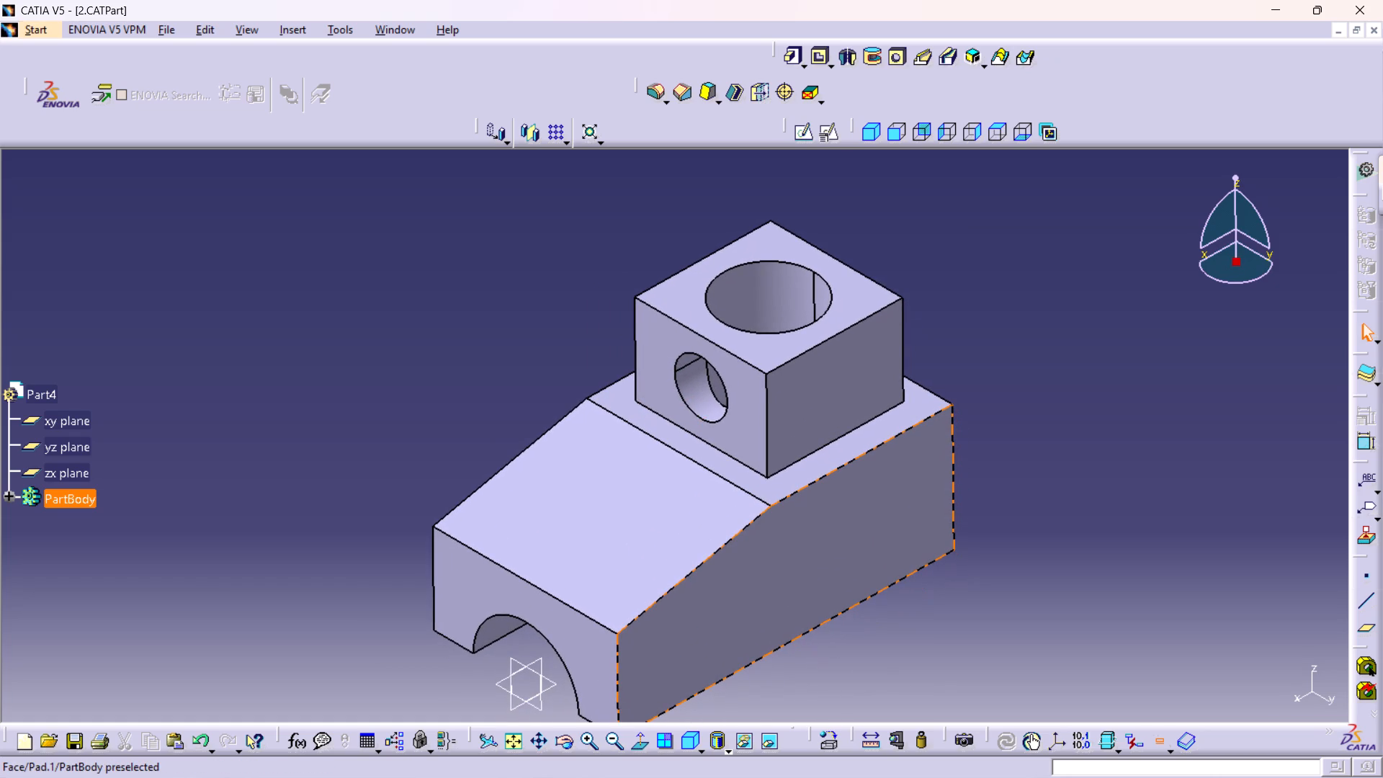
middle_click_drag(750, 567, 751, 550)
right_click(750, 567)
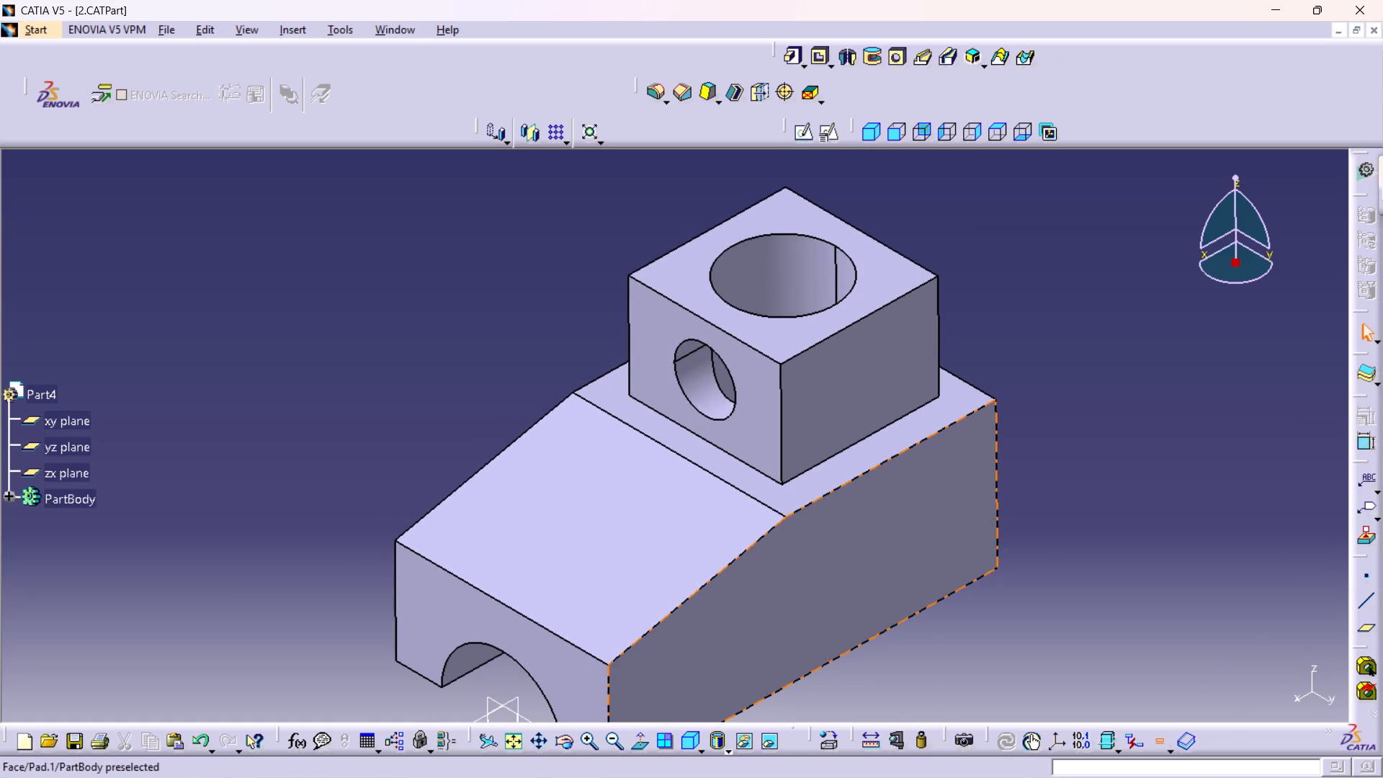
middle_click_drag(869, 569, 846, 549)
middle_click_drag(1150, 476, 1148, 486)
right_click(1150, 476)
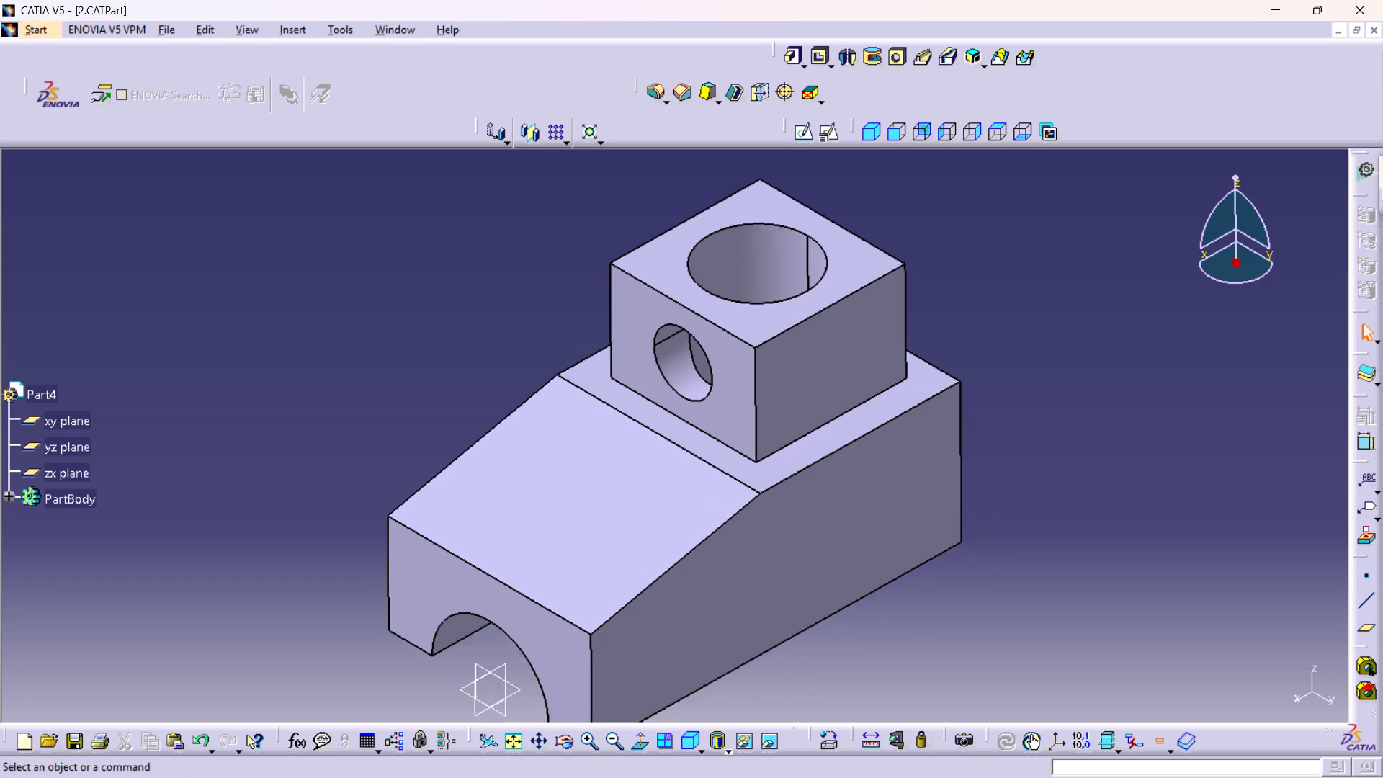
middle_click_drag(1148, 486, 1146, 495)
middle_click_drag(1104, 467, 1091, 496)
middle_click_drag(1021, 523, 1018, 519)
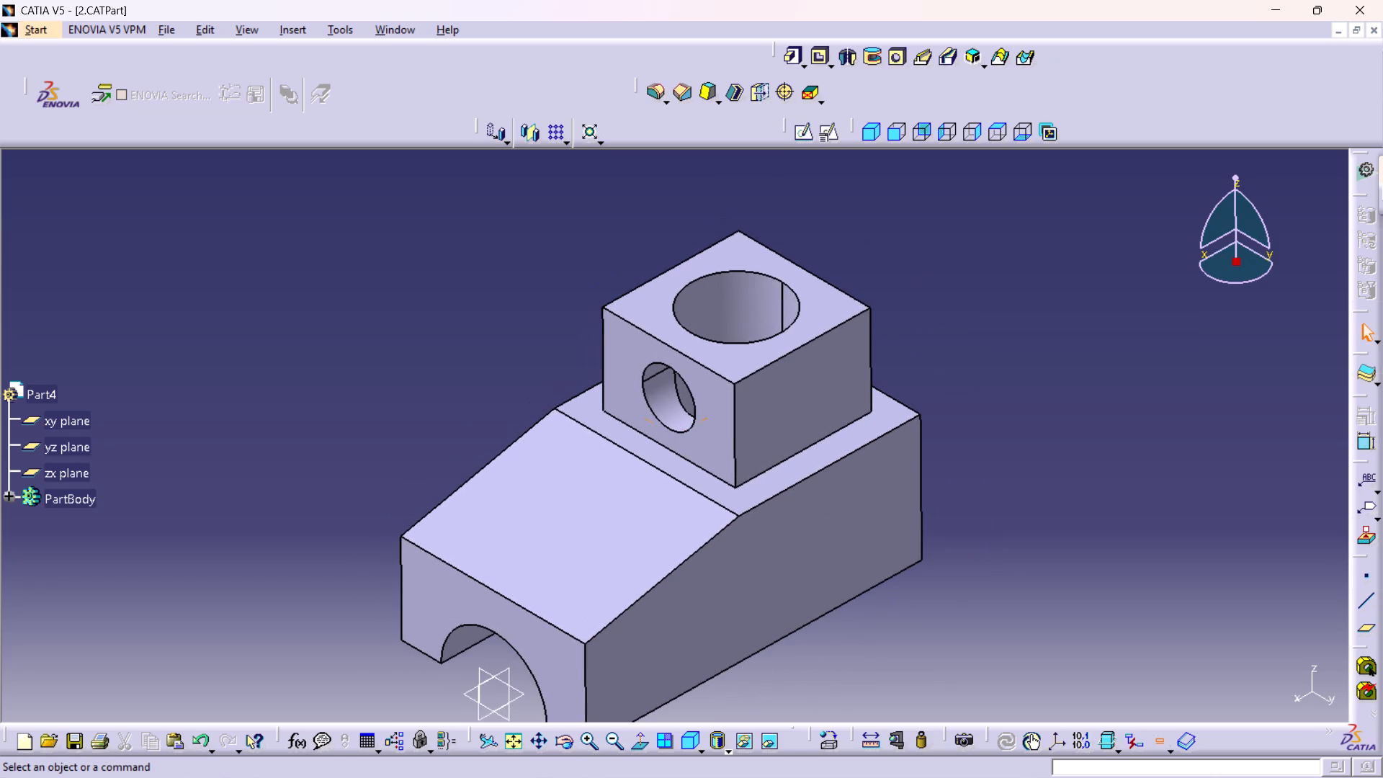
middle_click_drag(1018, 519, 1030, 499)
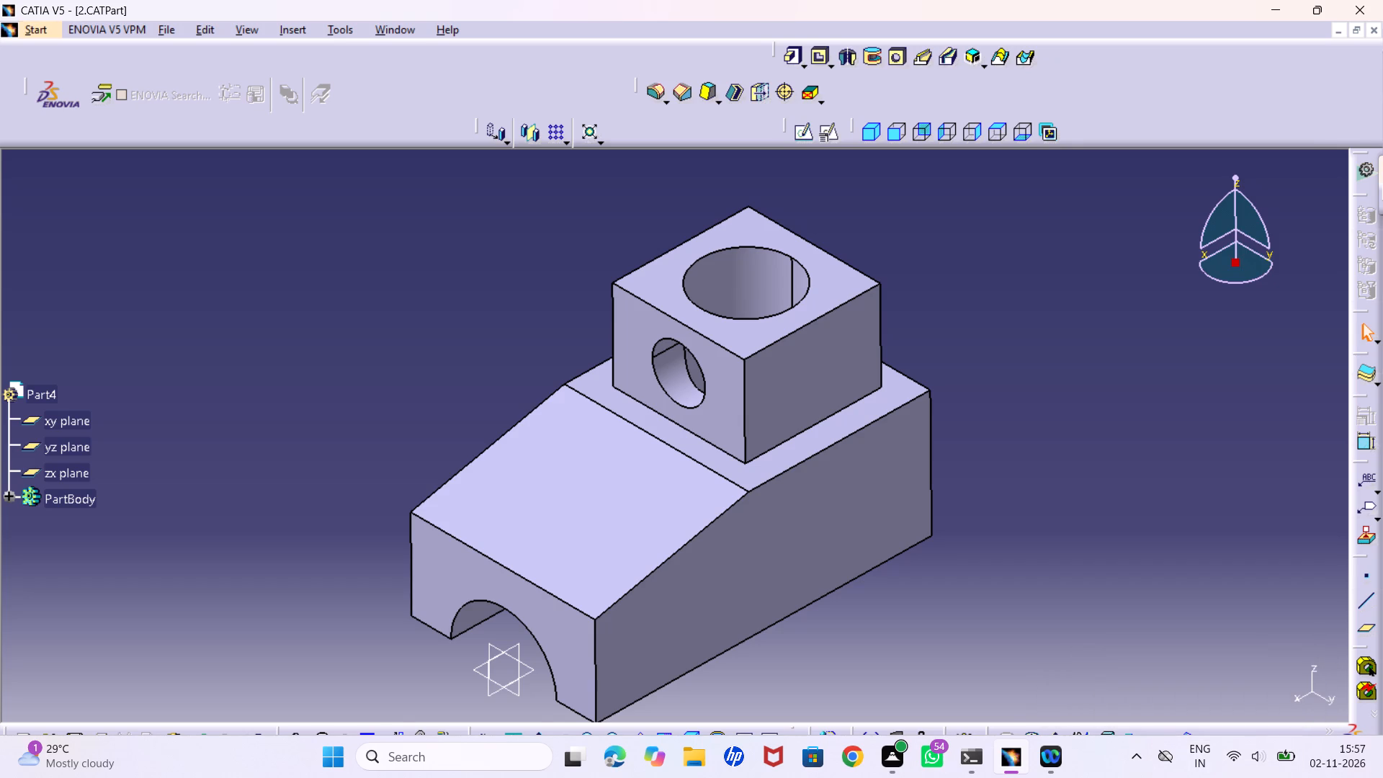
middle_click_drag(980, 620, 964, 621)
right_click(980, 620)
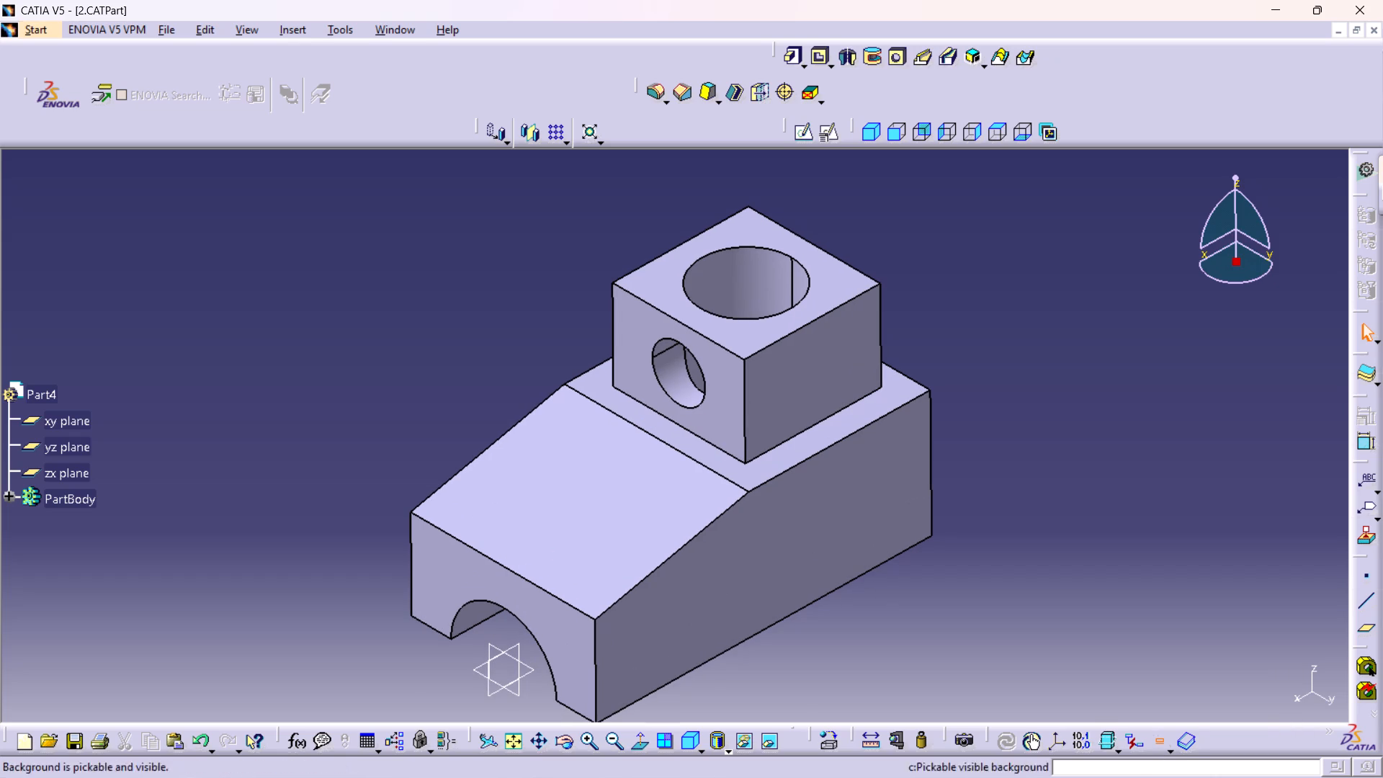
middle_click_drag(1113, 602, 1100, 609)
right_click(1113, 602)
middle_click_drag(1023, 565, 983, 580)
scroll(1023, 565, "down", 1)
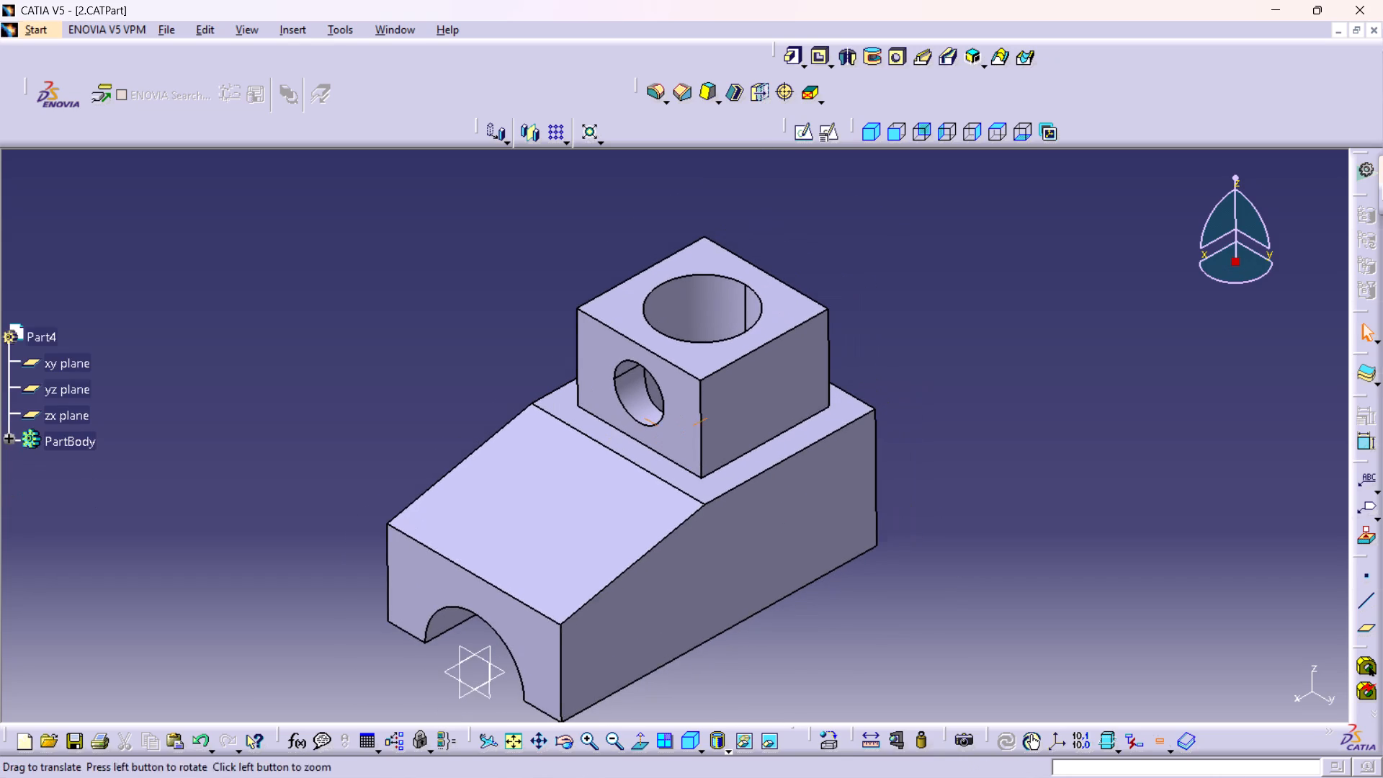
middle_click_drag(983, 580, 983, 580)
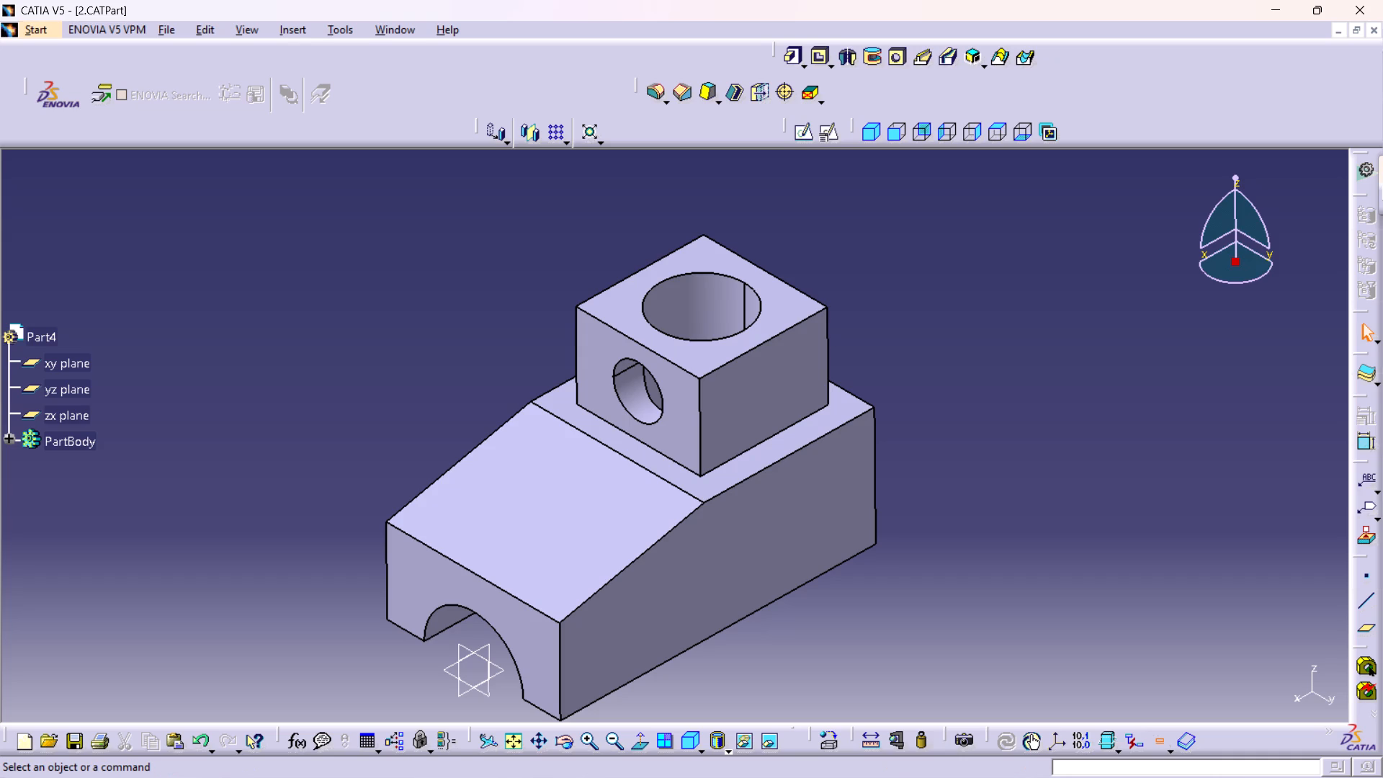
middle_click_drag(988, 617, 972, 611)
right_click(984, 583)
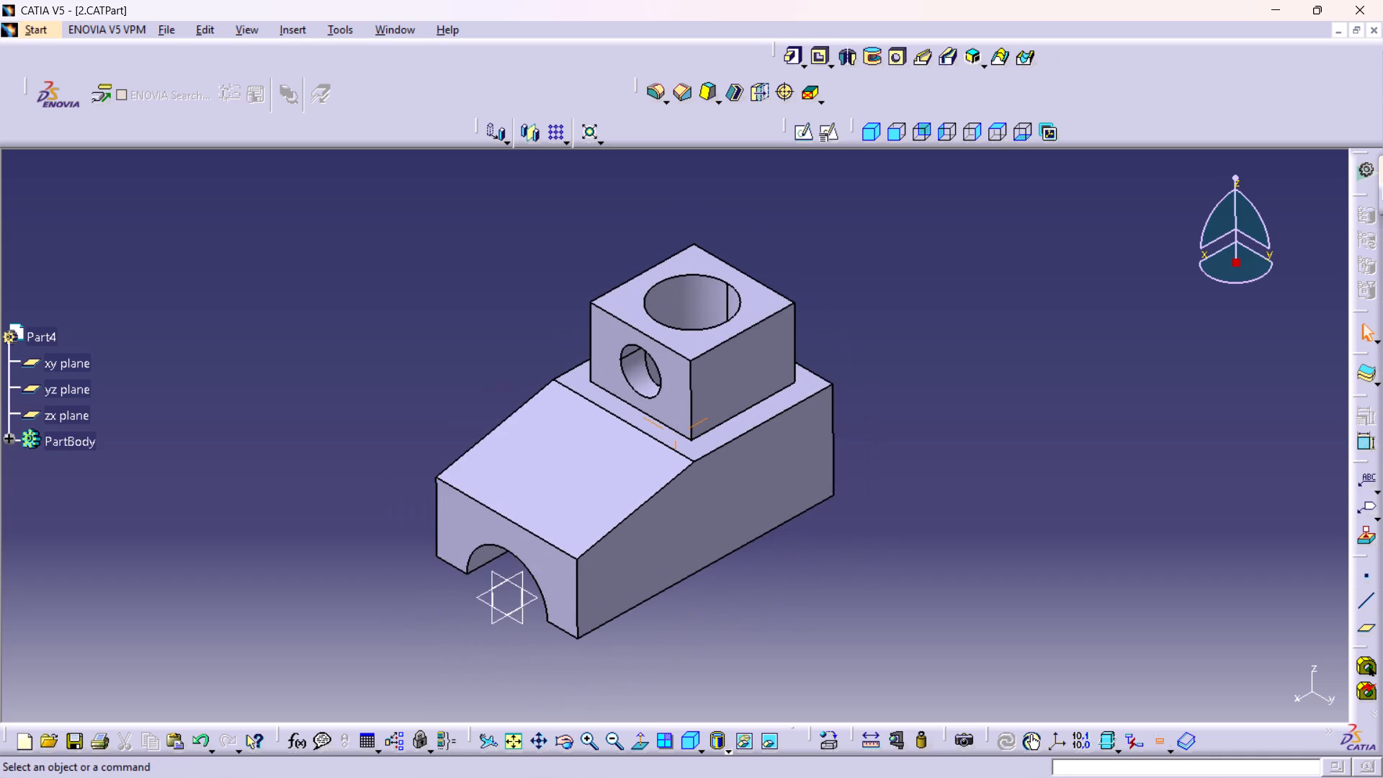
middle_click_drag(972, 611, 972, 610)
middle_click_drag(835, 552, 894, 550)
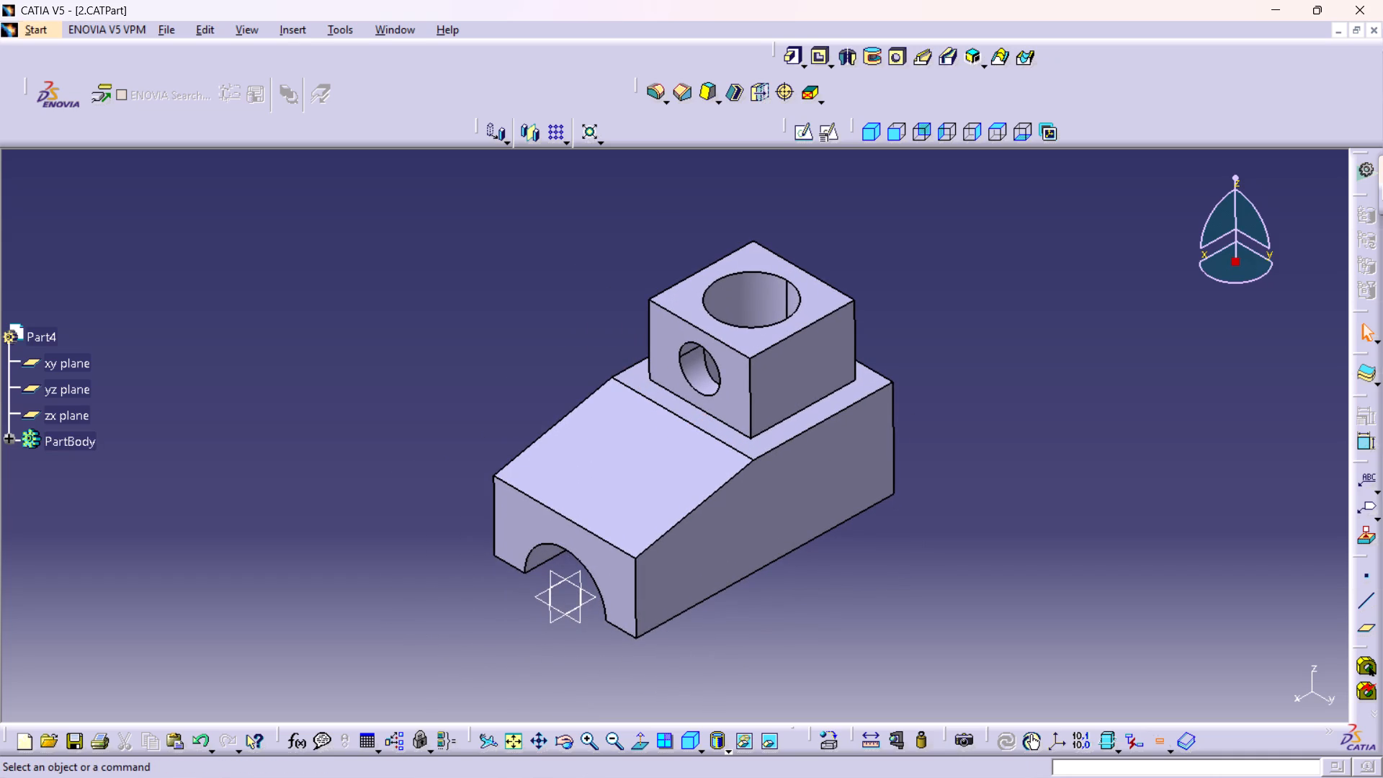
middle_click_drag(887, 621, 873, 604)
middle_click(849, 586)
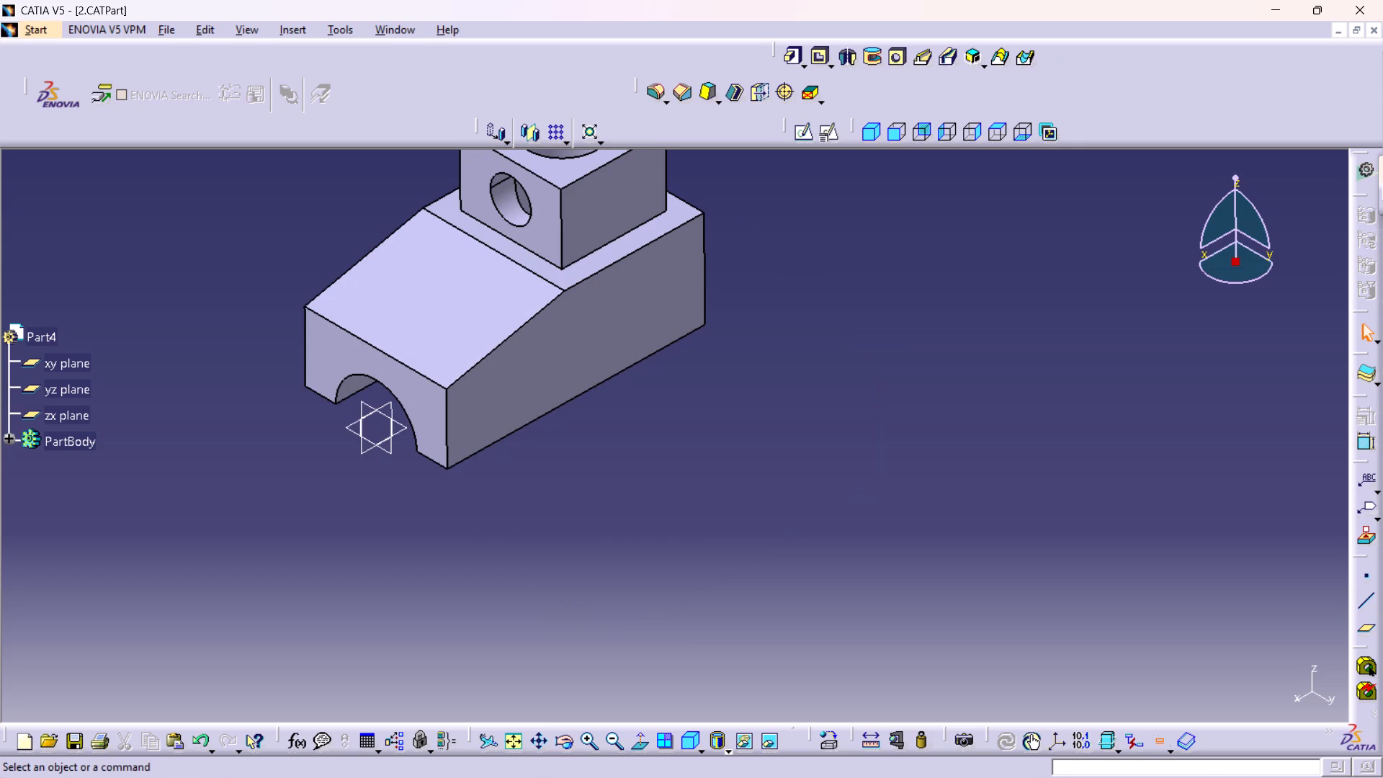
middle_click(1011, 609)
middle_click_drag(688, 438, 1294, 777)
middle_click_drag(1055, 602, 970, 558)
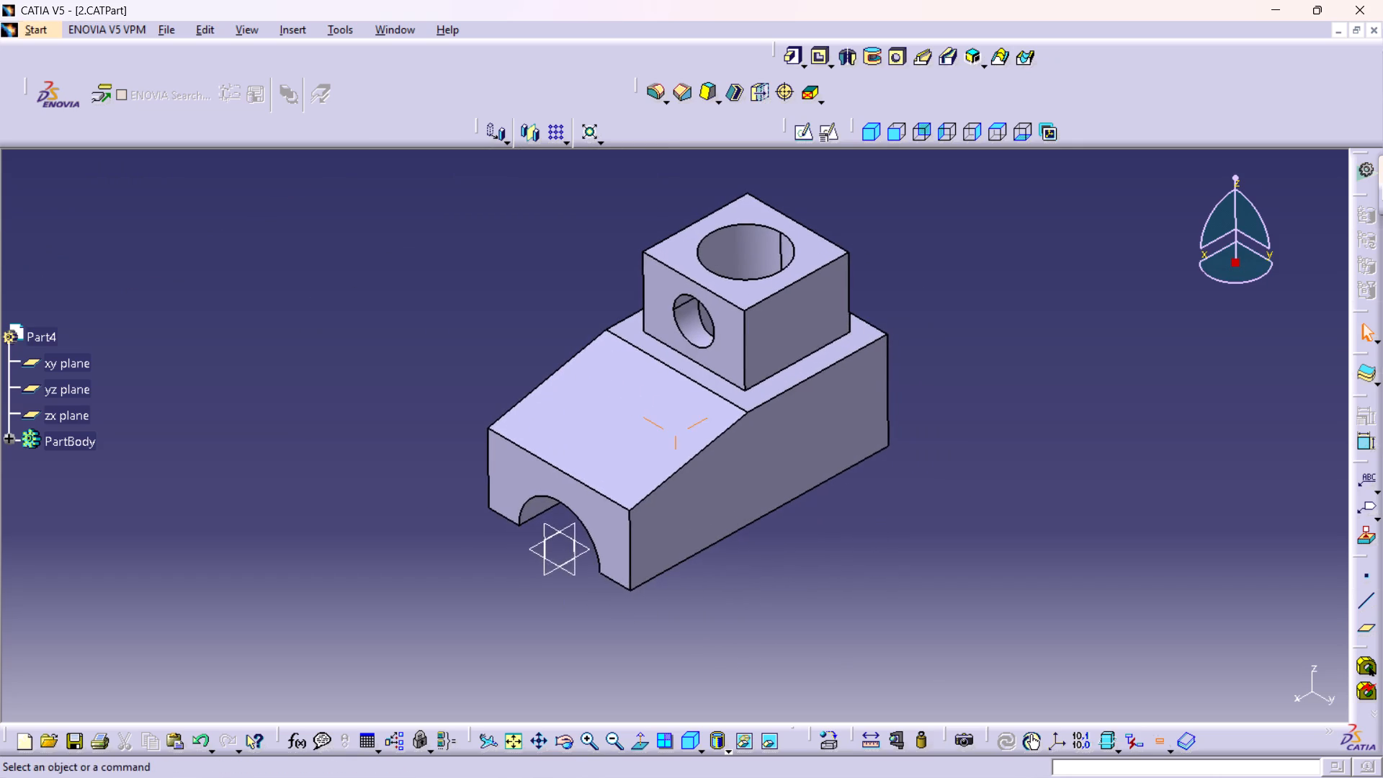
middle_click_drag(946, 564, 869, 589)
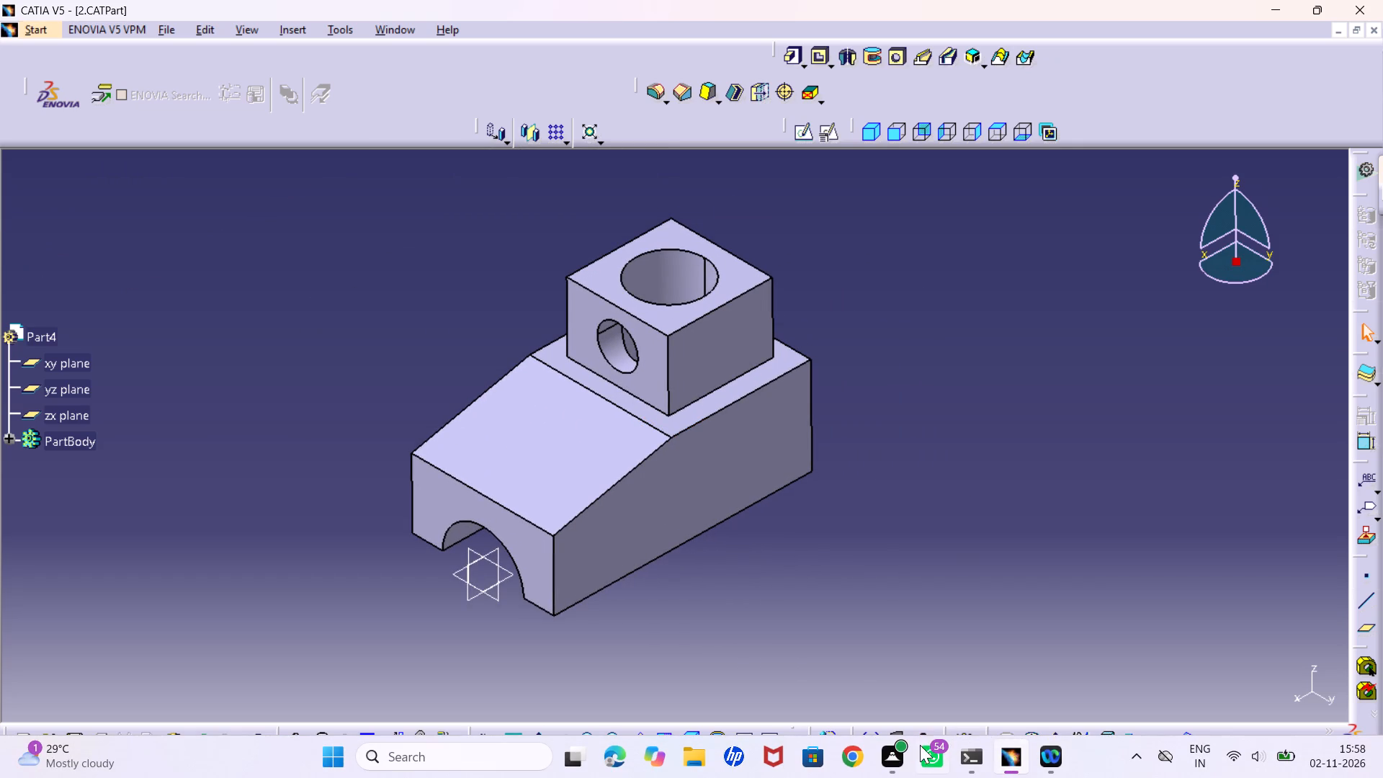